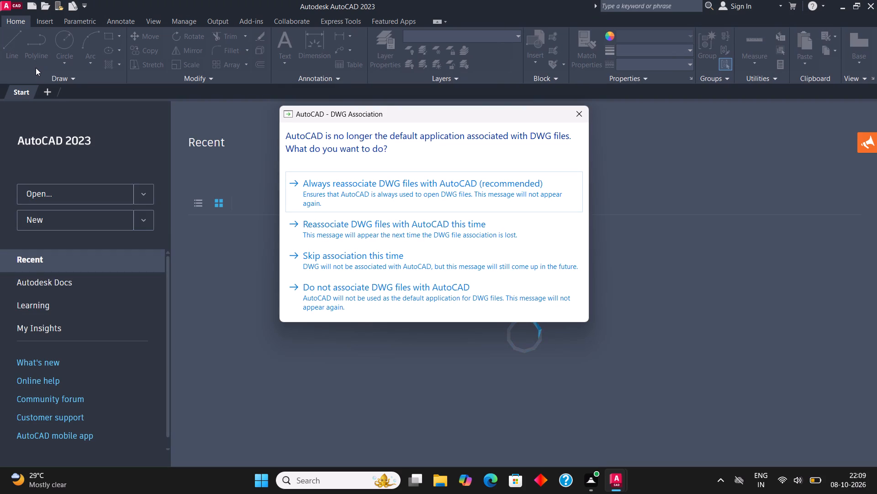
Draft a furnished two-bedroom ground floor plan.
Dismiss the DWG association prompt and create a new blank drawing.
click(576, 112)
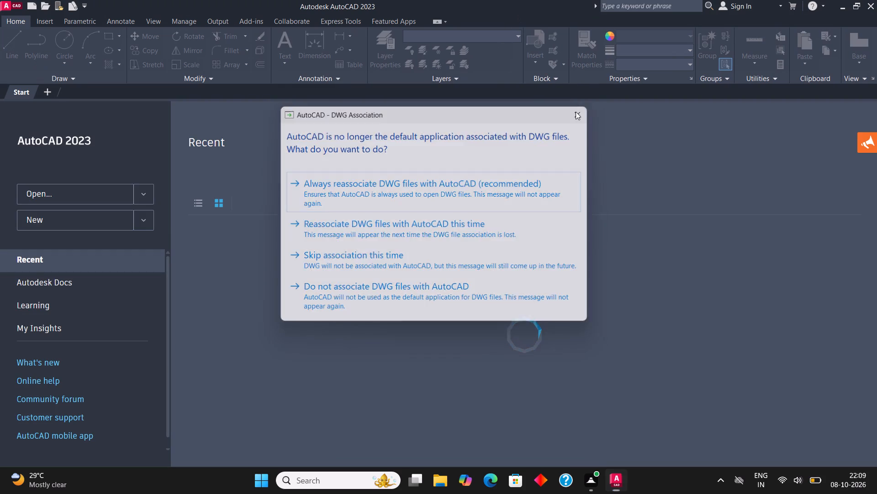
click(76, 220)
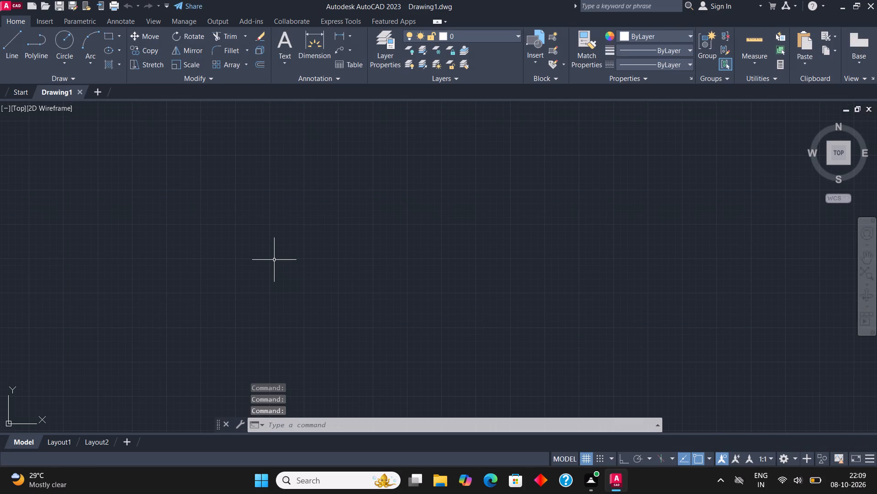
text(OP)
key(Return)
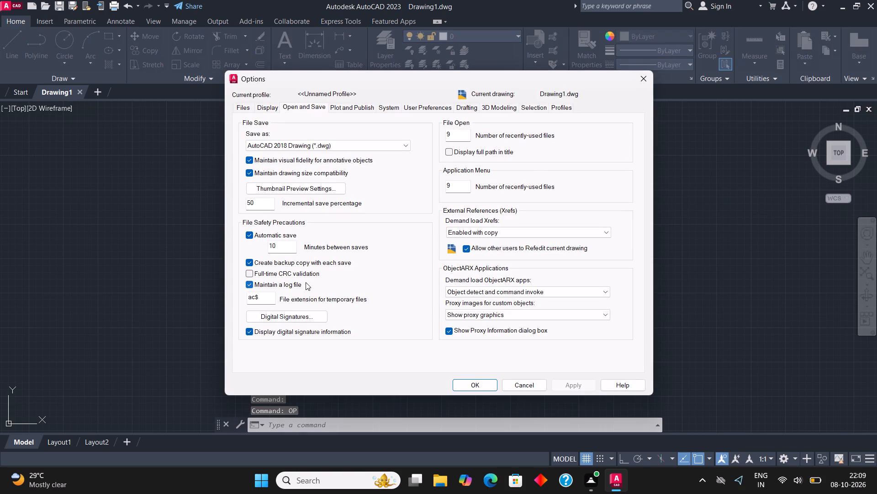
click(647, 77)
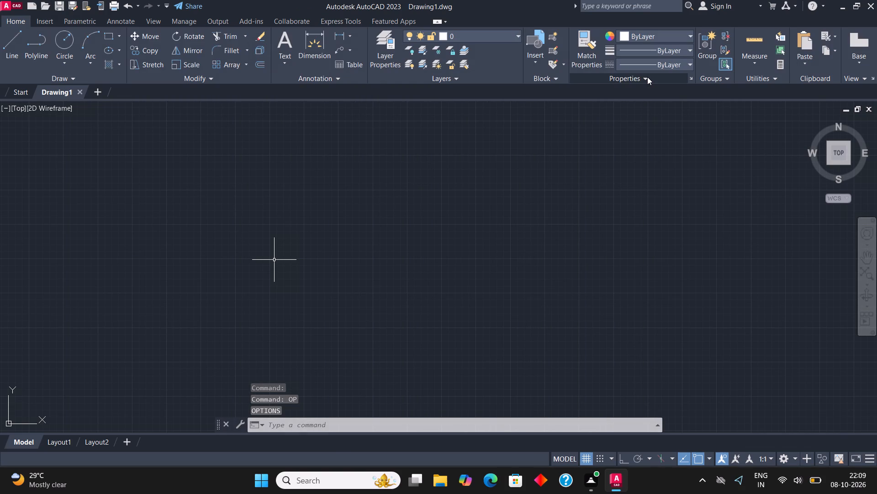
Set the drawing units to Architectural length, 0'-0" precision and an insertion scale of inches.
text(UN)
key(Return)
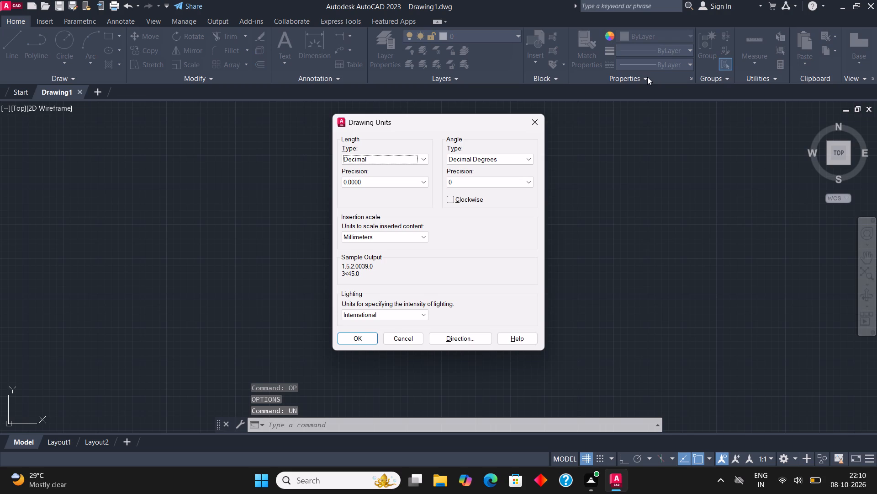
click(402, 161)
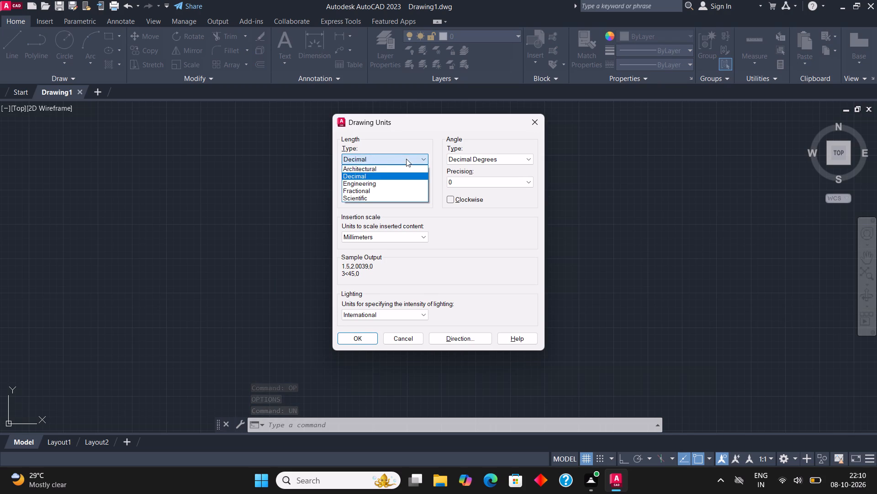
click(385, 168)
click(387, 183)
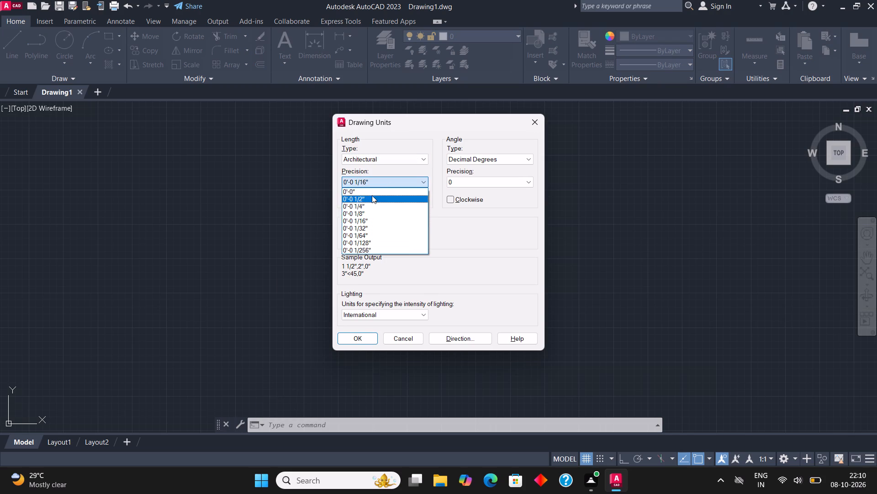
click(372, 191)
click(375, 236)
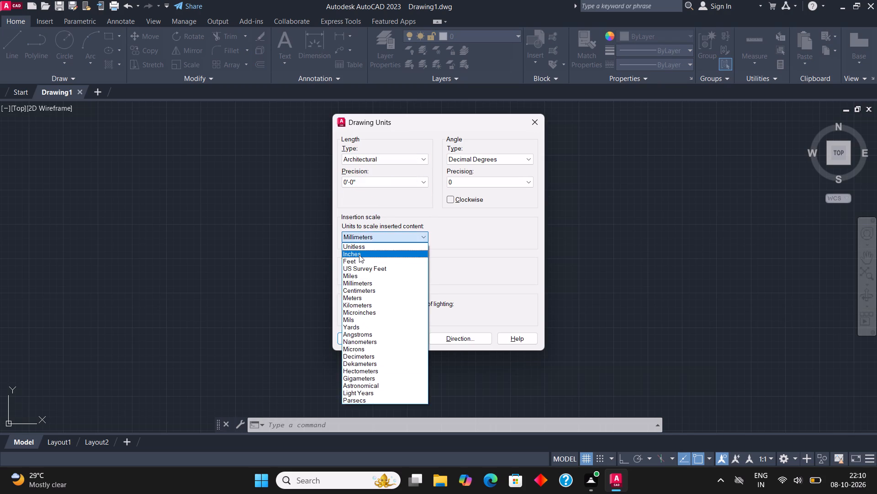
click(359, 255)
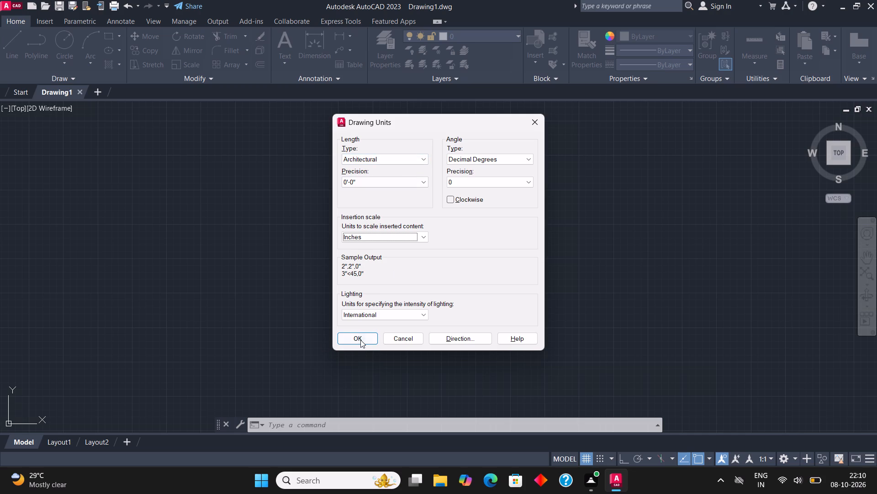
click(360, 340)
Modify the ISO-25 dimension style's primary units to Architectural format with 0'-0" precision.
text(DIM)
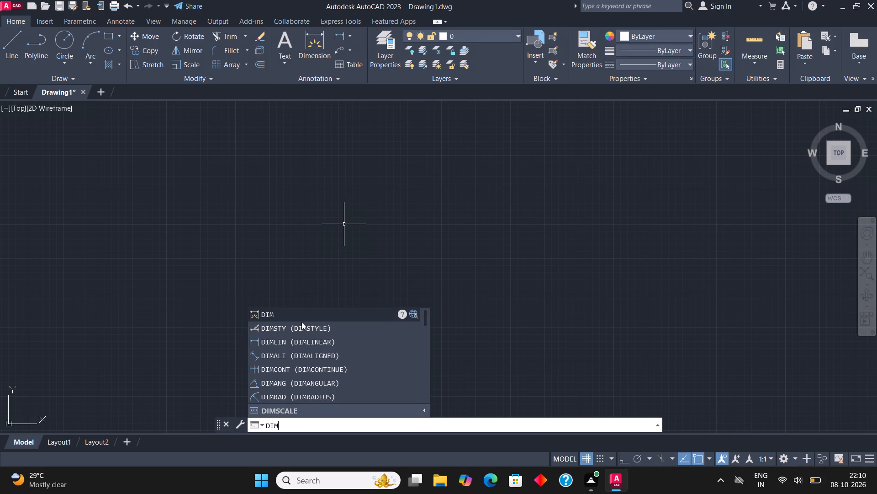
click(301, 322)
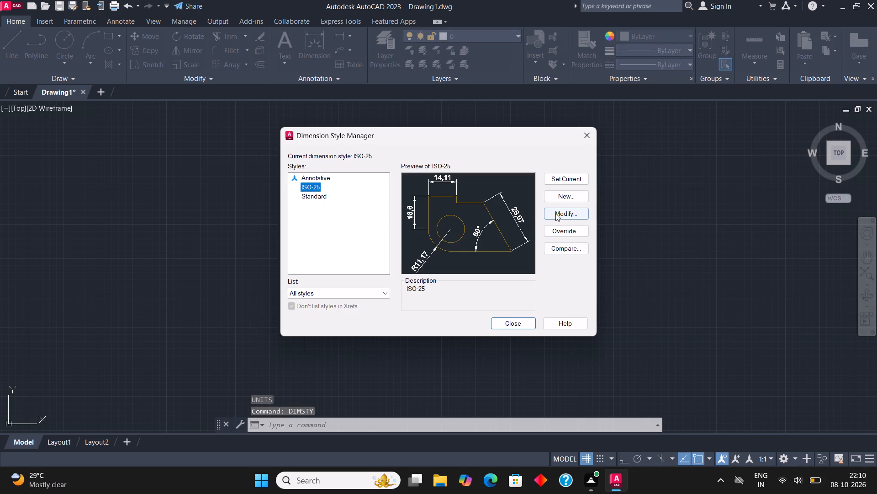
click(555, 213)
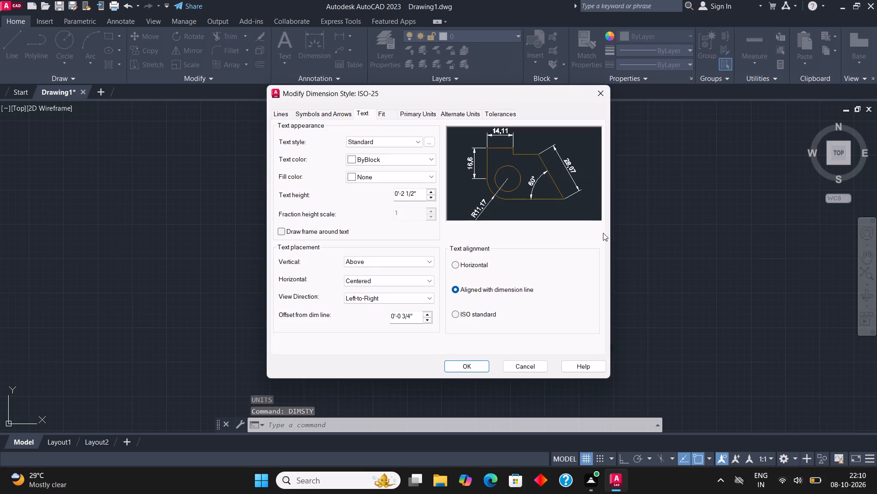
click(428, 116)
click(406, 137)
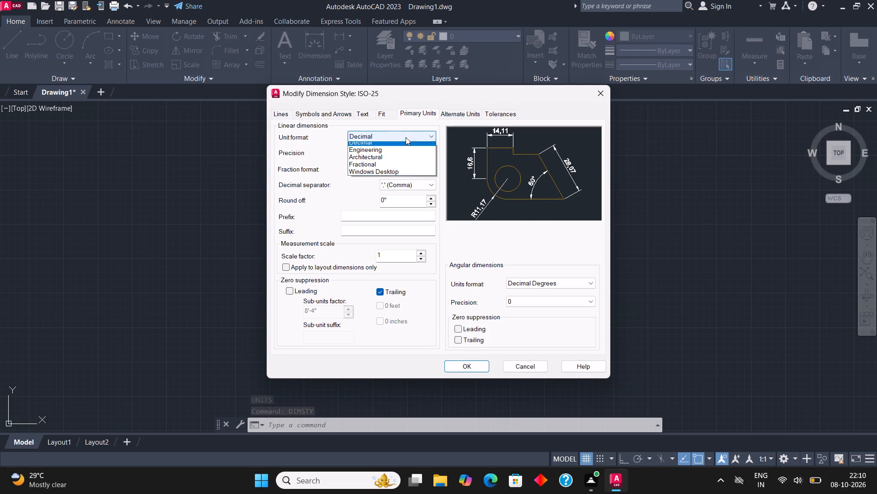
click(396, 168)
click(399, 157)
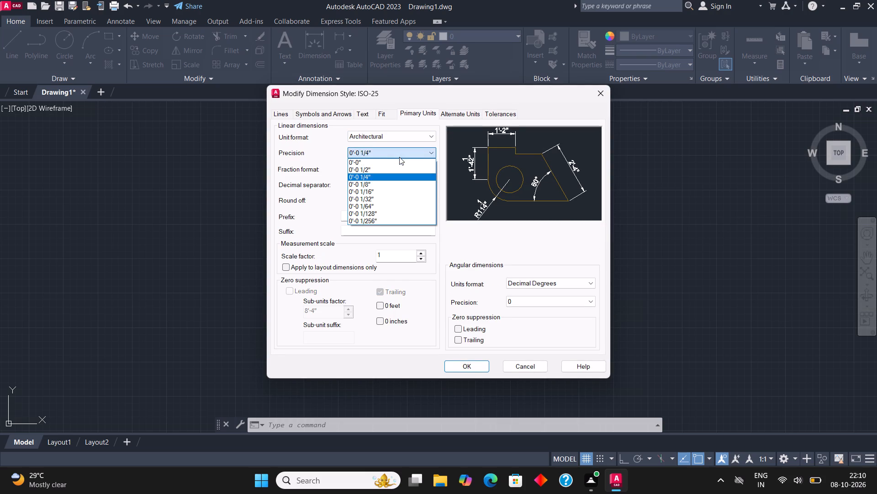
click(380, 161)
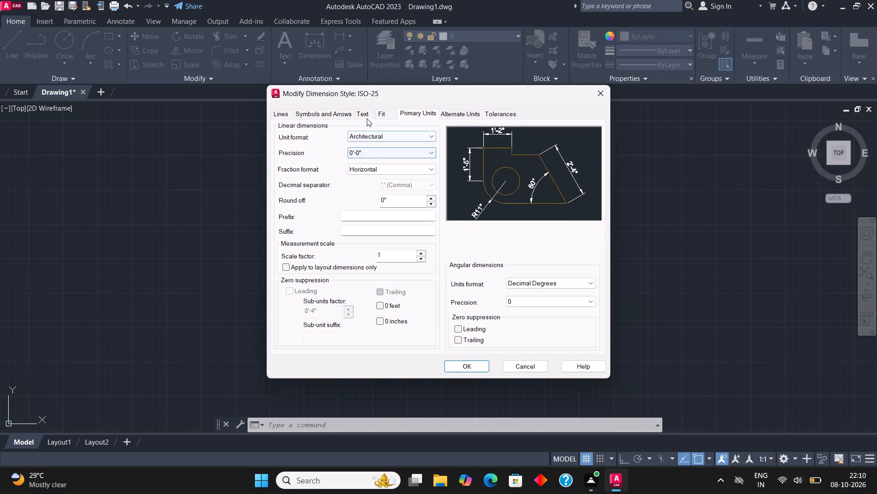
Set the ISO-25 dimension text height to 5" and make that style current.
click(368, 112)
drag(423, 197, 385, 193)
text(5")
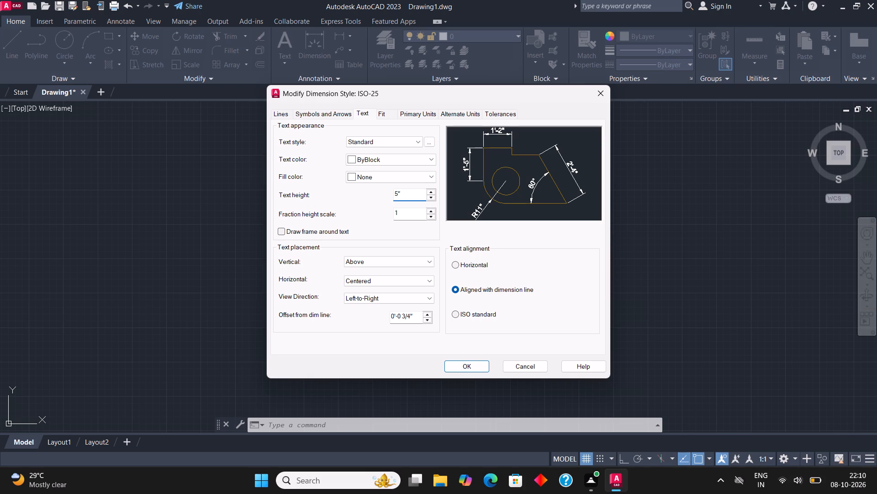
click(453, 373)
click(457, 366)
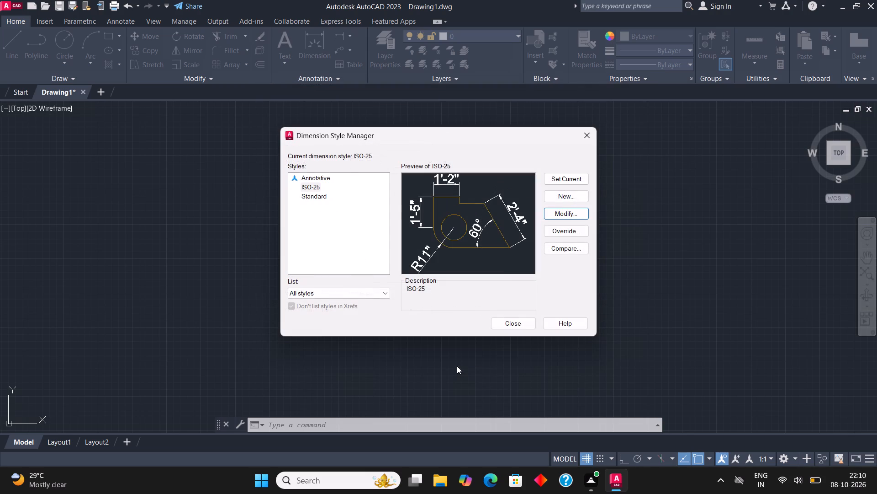
click(566, 173)
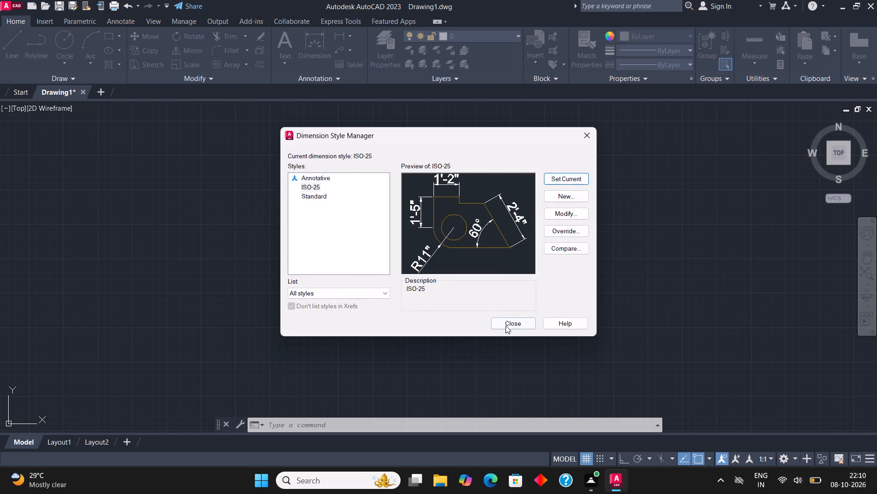
click(506, 326)
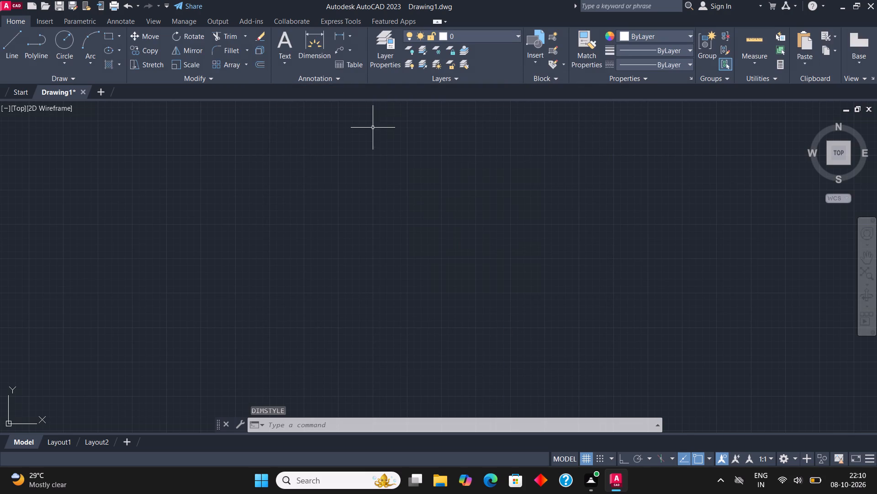
With Ortho on, draw a closed outline of lines 33' wide and 40' high.
key(F8)
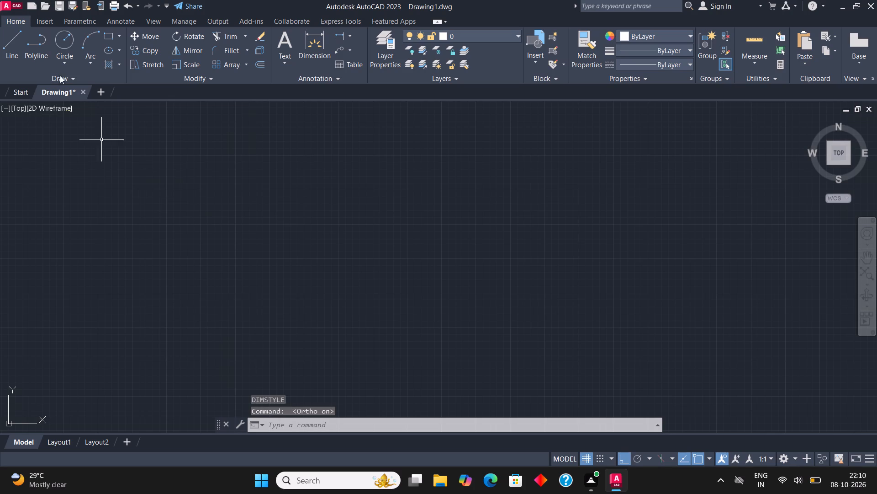
click(22, 38)
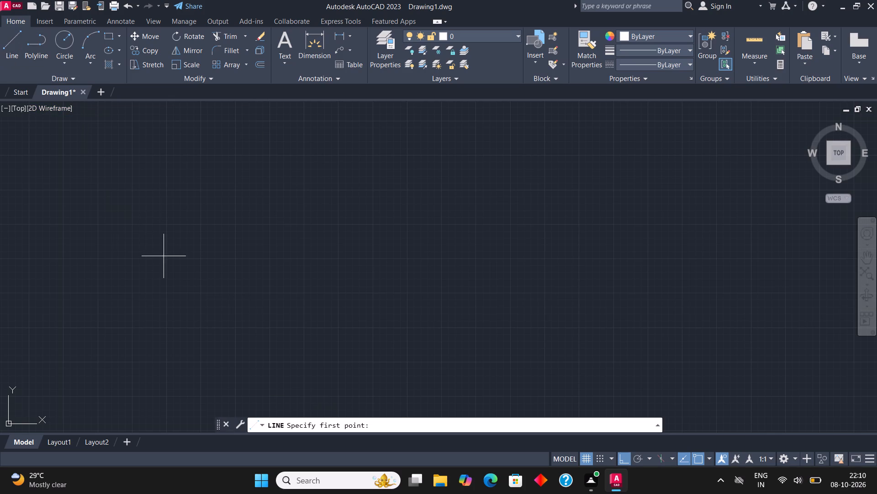
click(199, 201)
text(33')
key(Return)
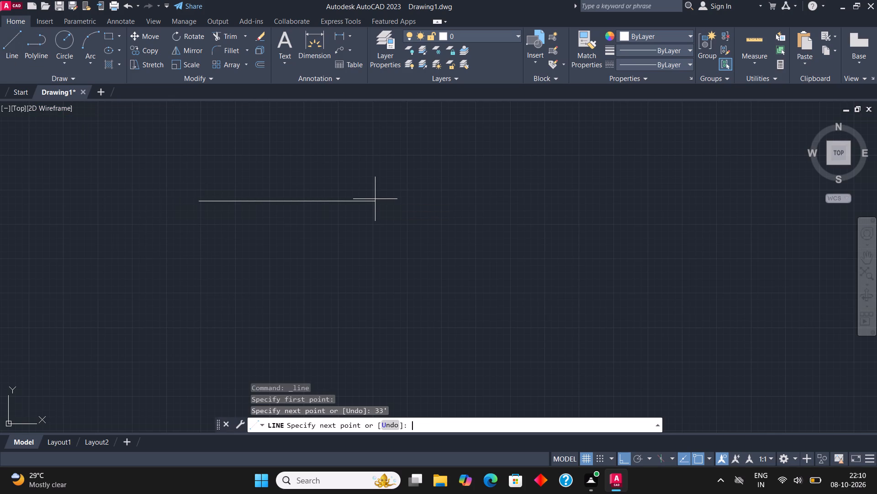
text(40')
key(Return)
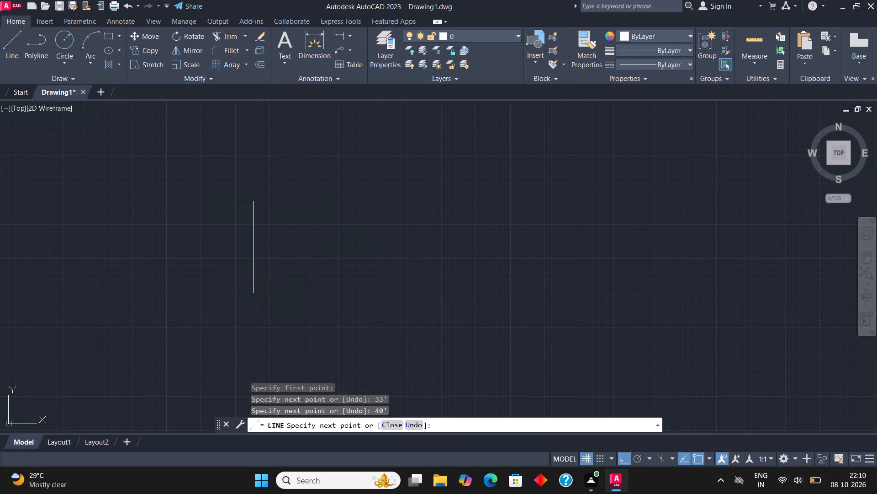
text(33')
key(Return)
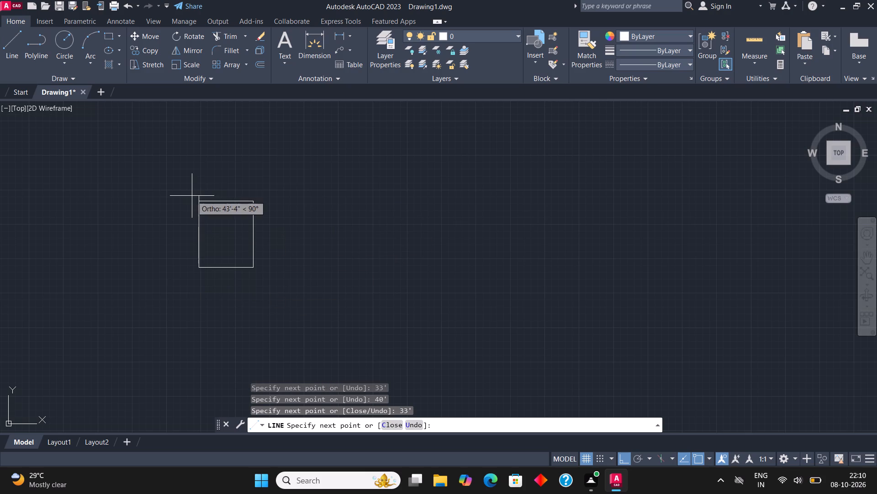
click(197, 201)
middle_drag(220, 210, 330, 218)
key(Escape)
Draw a rectangle over the 33' by 40' outline, from its upper-left corner to its lower-right corner.
middle_drag(370, 263, 348, 244)
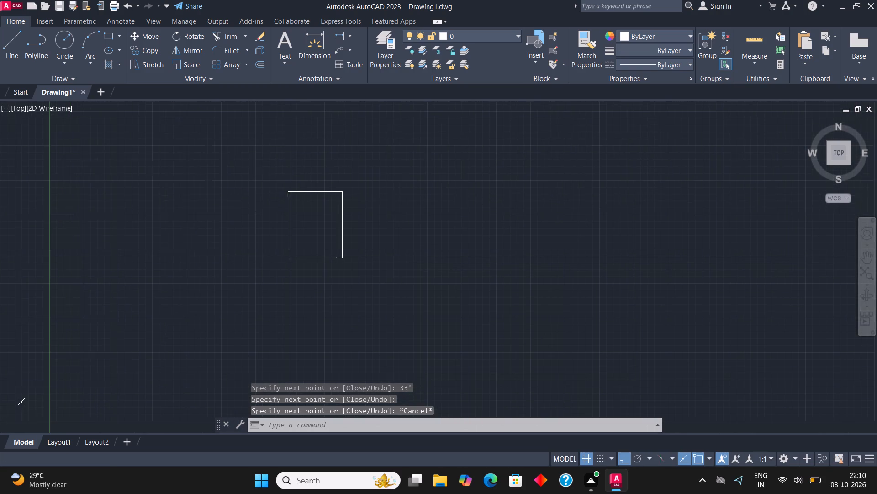
middle_drag(348, 244, 348, 243)
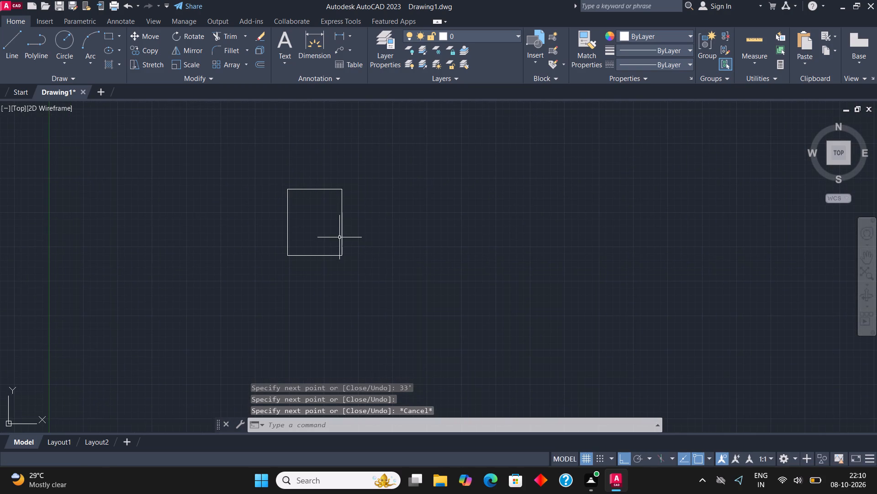
scroll(339, 237, up, 1)
middle_drag(345, 242, 357, 281)
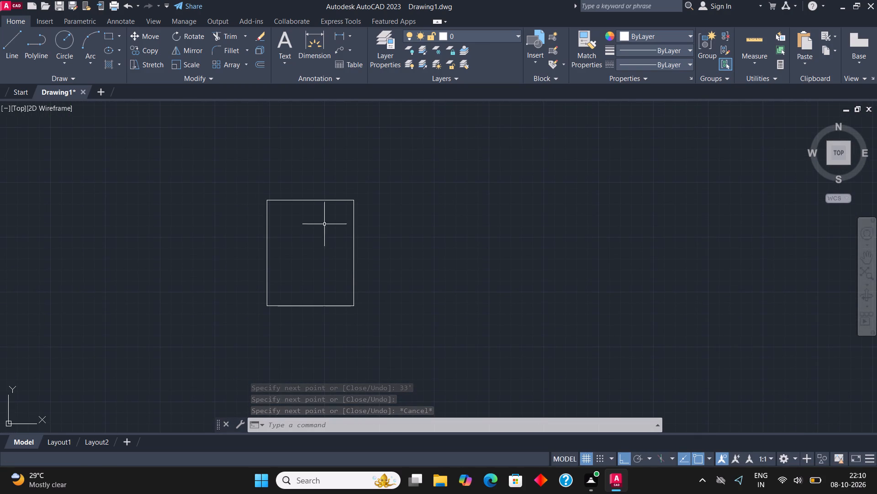
click(109, 41)
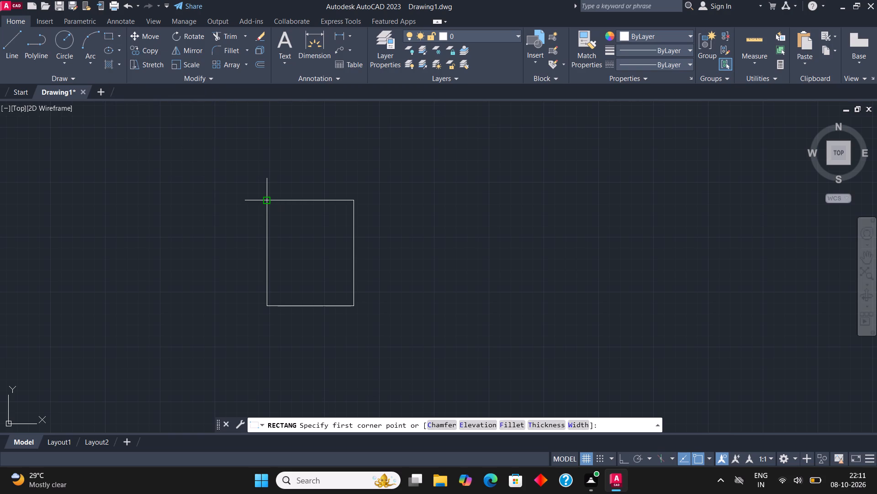
click(267, 199)
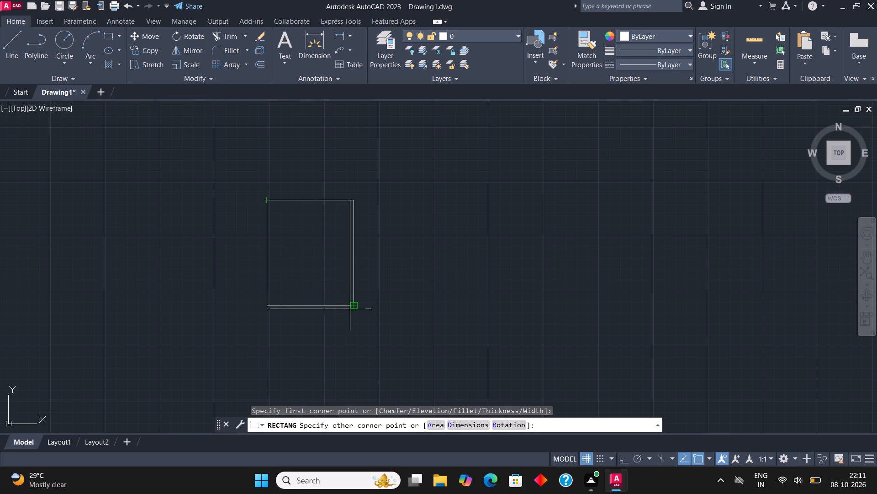
click(350, 309)
click(367, 320)
key(Escape)
Offset the outline rectangle 9" inward to form the outer wall thickness.
click(353, 297)
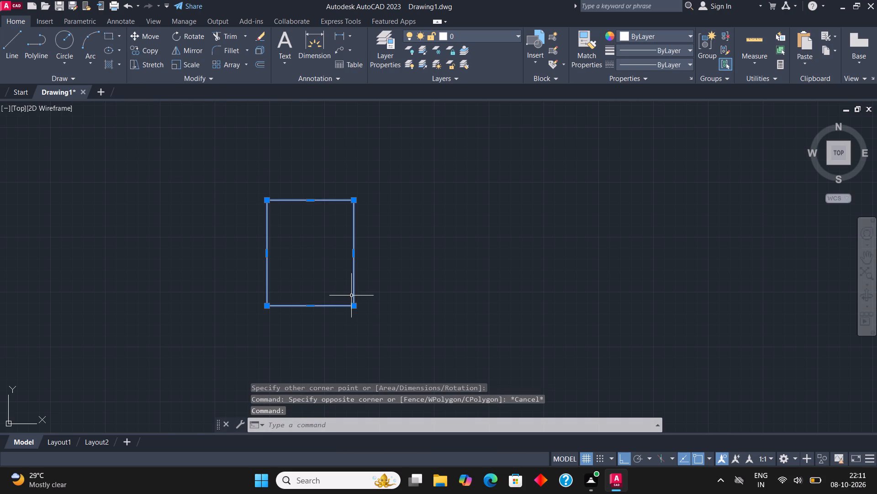
click(259, 69)
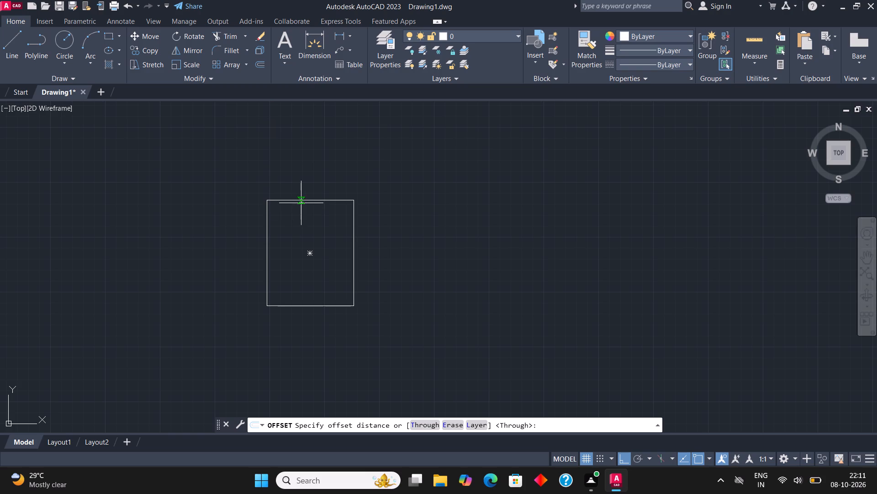
click(301, 202)
text(9")
key(Return)
click(302, 217)
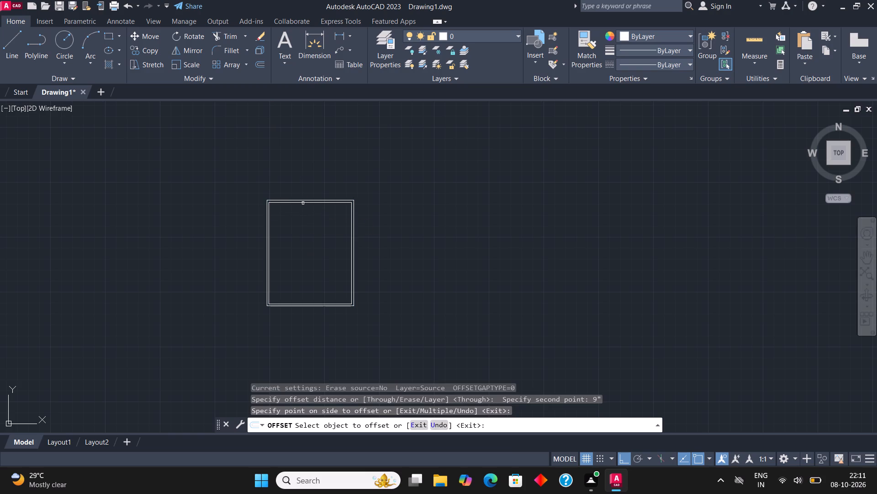
key(Escape)
Draw room lines from the inner wall's upper-left corner: 11'4.5" right, 13' down, and back to the left inner wall.
scroll(303, 203, up, 1)
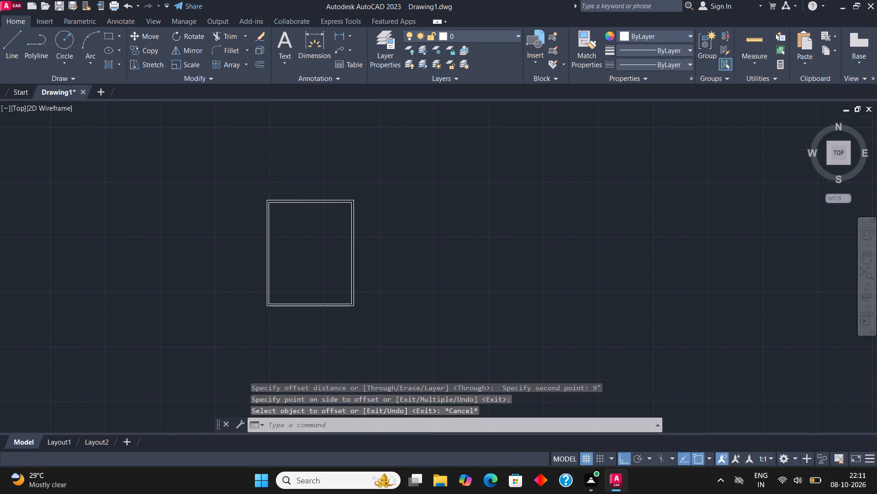
scroll(243, 200, up, 3)
middle_drag(296, 204, 294, 214)
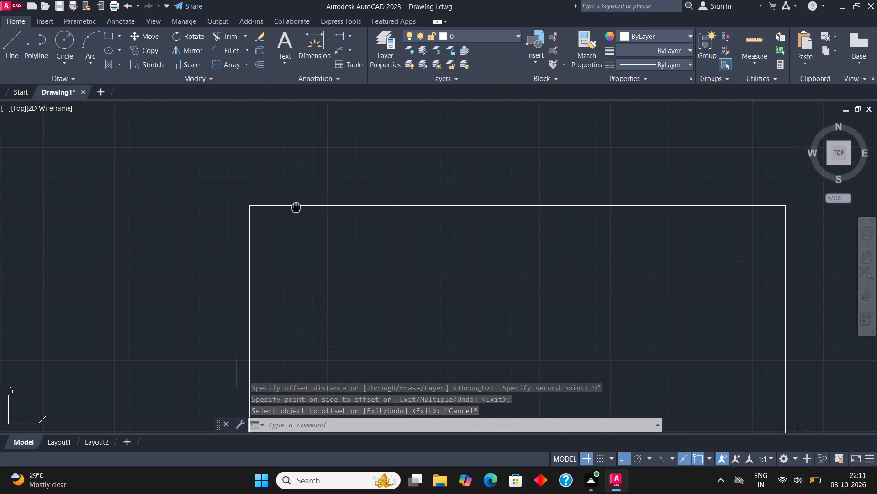
middle_drag(294, 214, 294, 215)
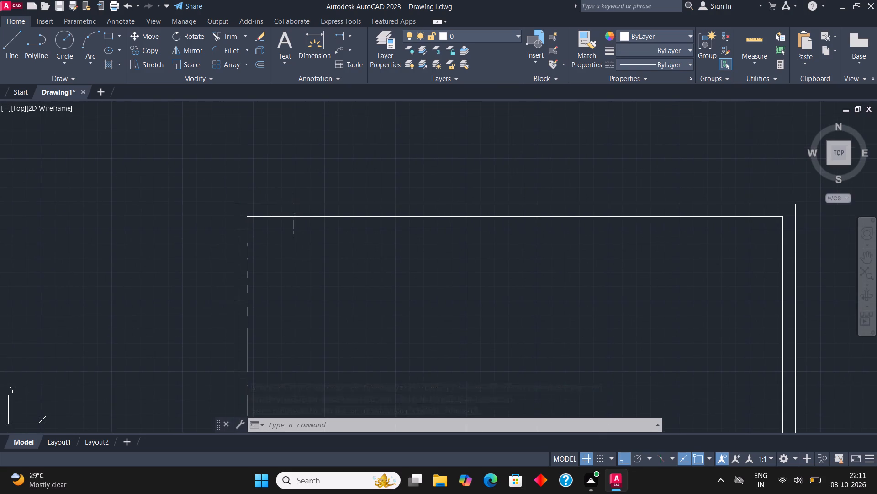
click(11, 39)
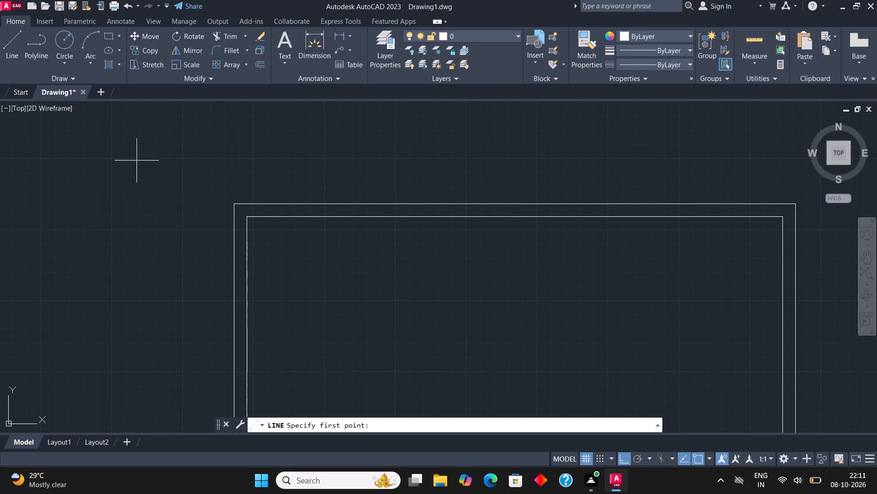
click(248, 218)
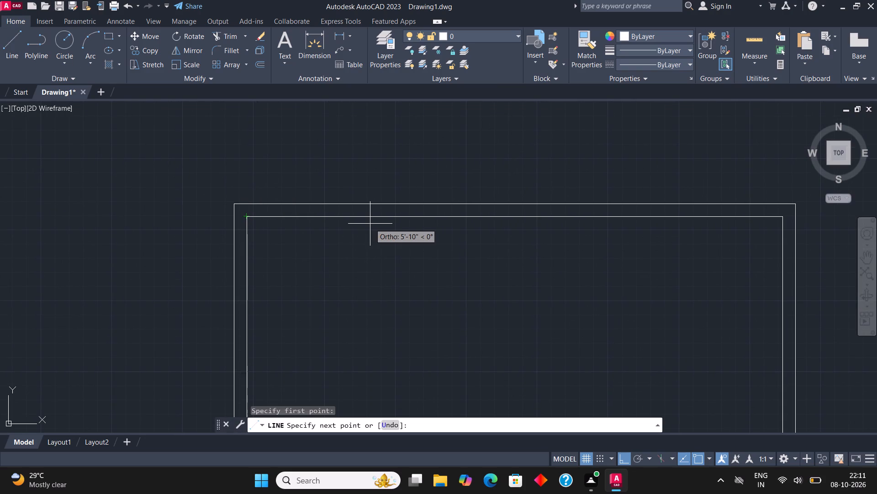
text(11')
text(4.5")
key(Return)
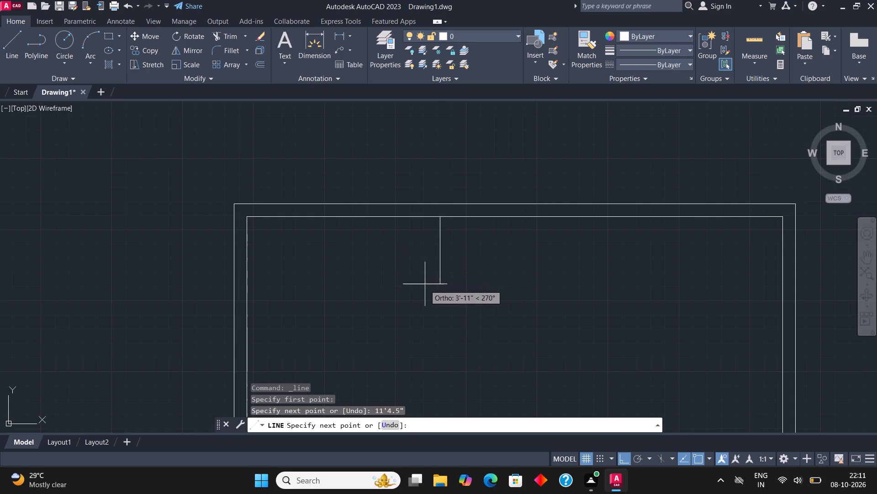
text(13')
key(Return)
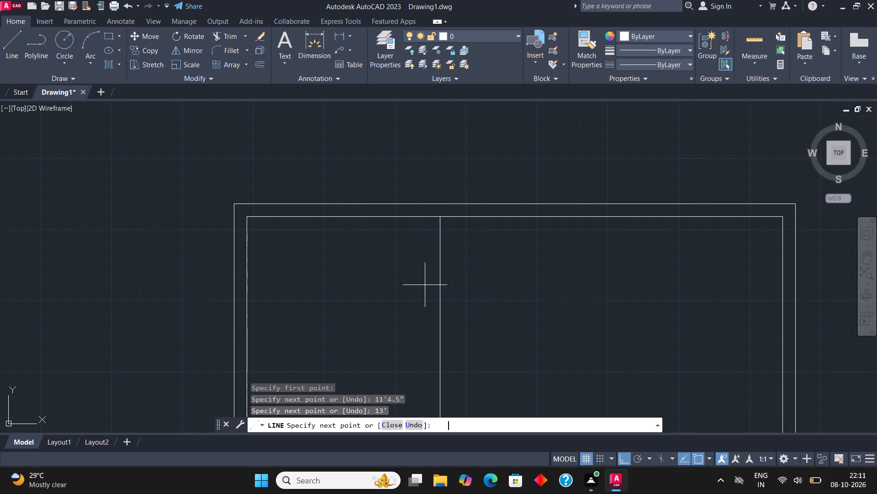
scroll(426, 283, down, 2)
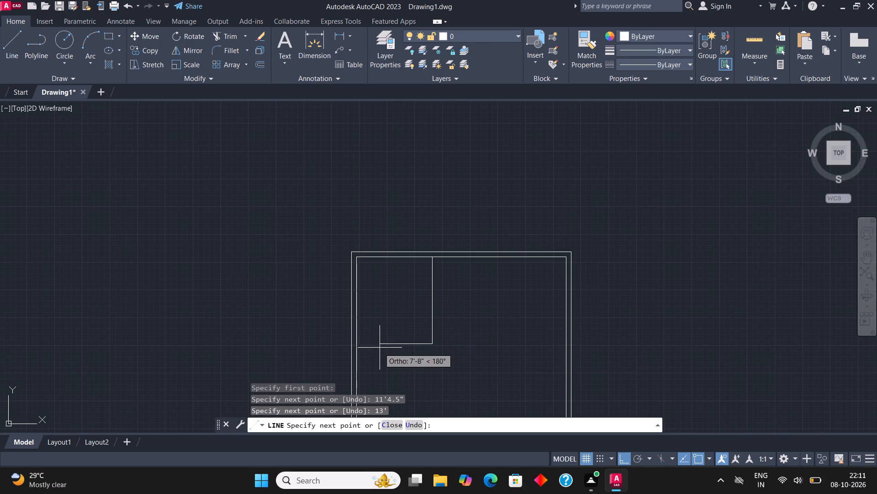
click(359, 345)
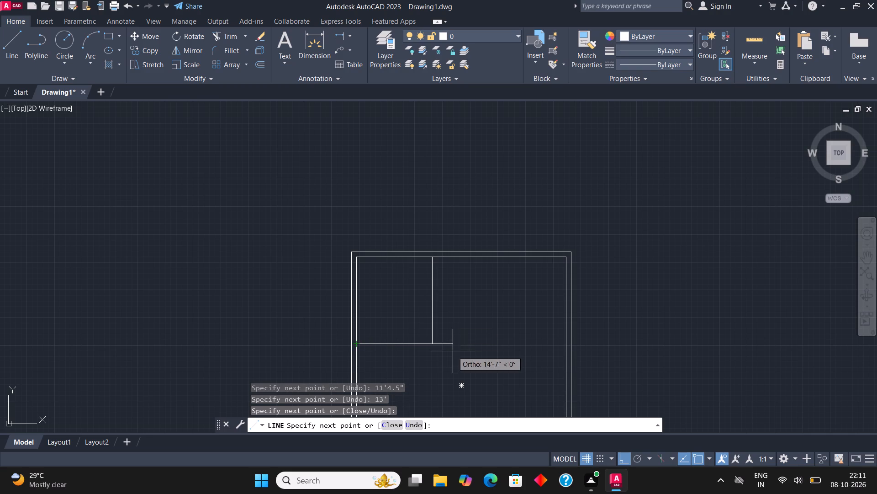
middle_drag(432, 336, 412, 305)
key(Escape)
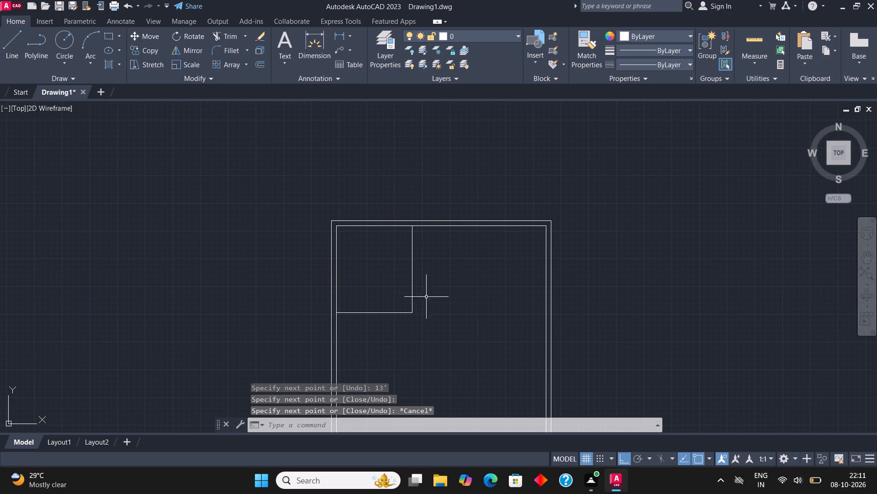
Offset the room's vertical line to the right and its horizontal line downward by 4.5" for partition thickness.
middle_drag(377, 295, 366, 300)
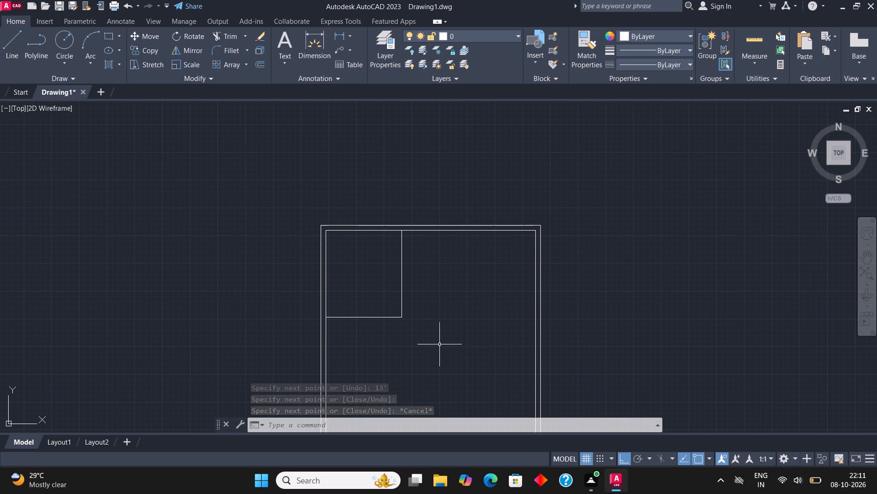
click(407, 338)
click(389, 304)
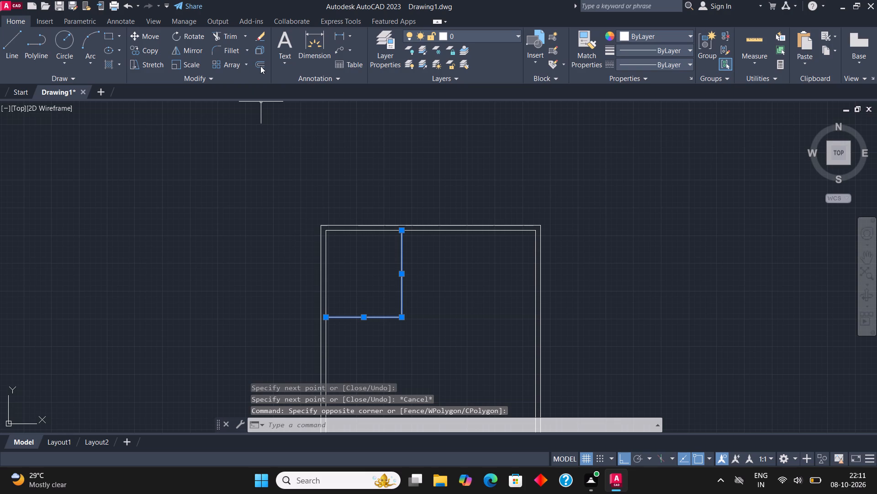
click(260, 66)
click(403, 280)
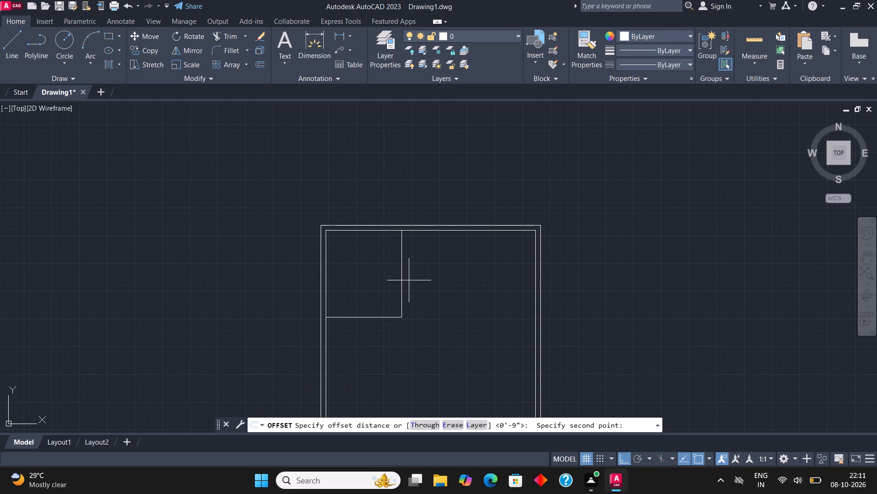
text(4.5")
key(Return)
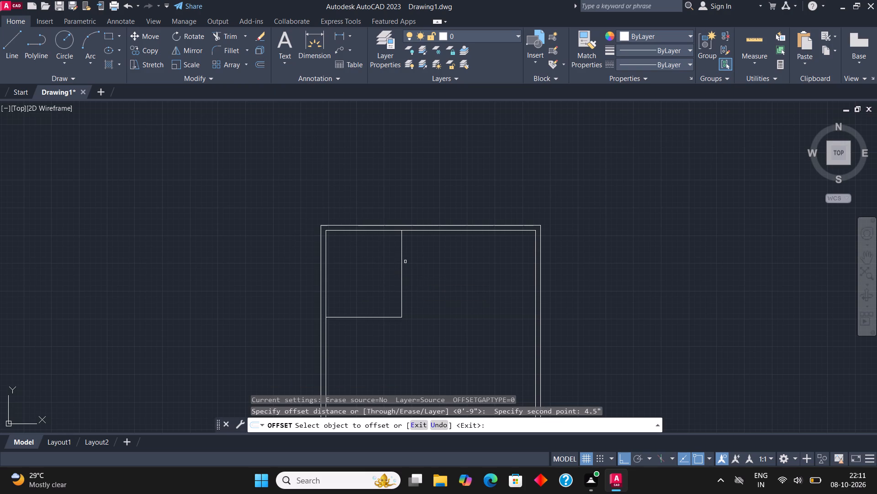
click(399, 258)
click(402, 259)
click(420, 271)
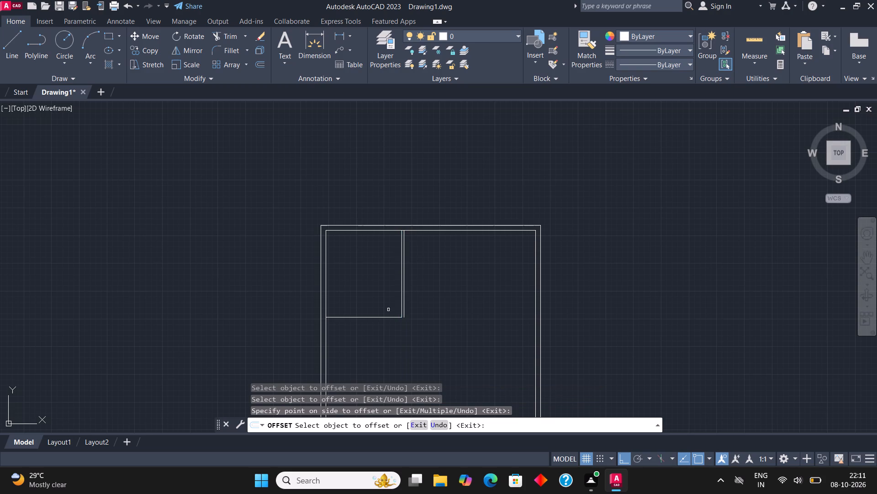
click(379, 316)
click(378, 335)
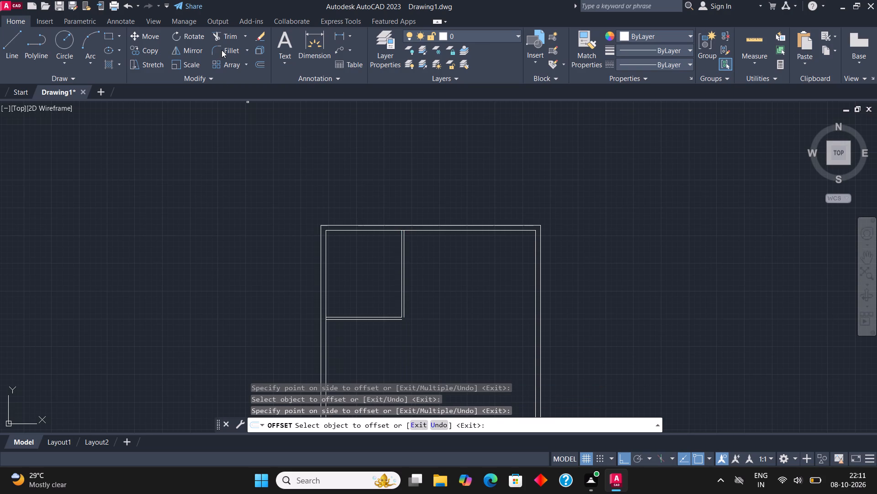
Fillet the two outer partition lines so they meet at the room's lower-right corner.
click(222, 50)
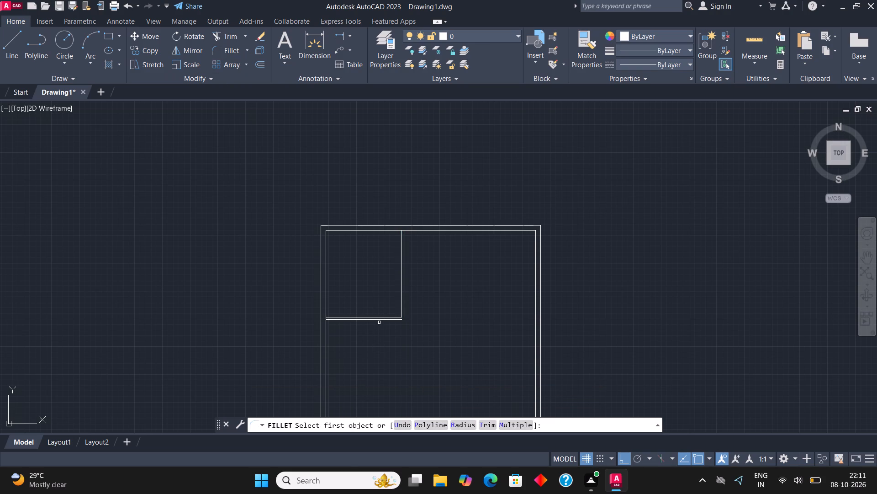
click(378, 321)
click(405, 306)
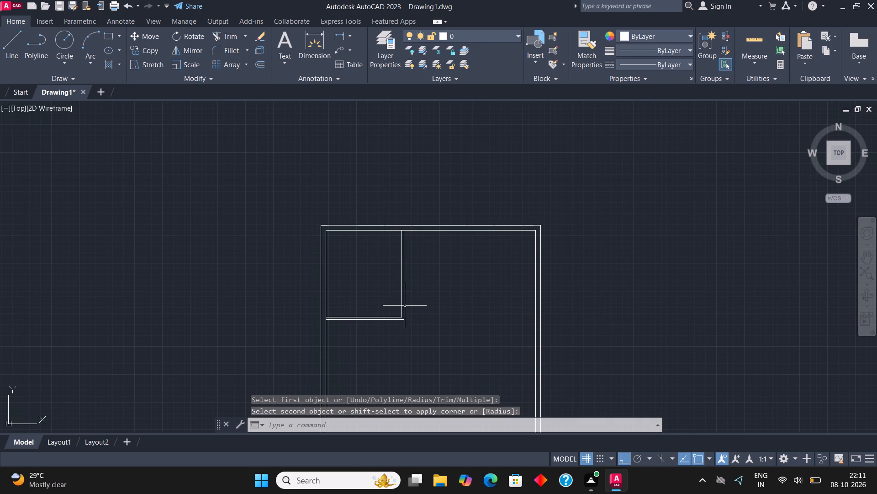
Draw lines from the partition's outer top end: 8'4.5" right along the inner top wall, 4' down, and back to the partition.
middle_drag(401, 295, 391, 298)
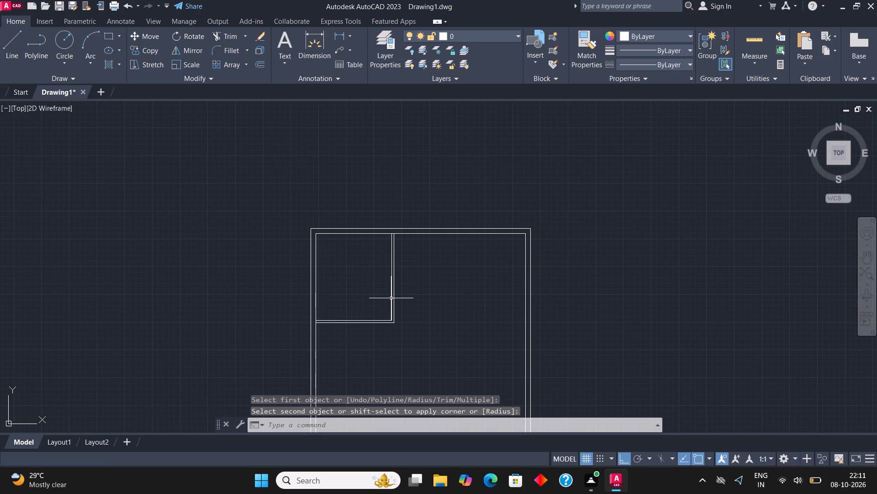
click(5, 40)
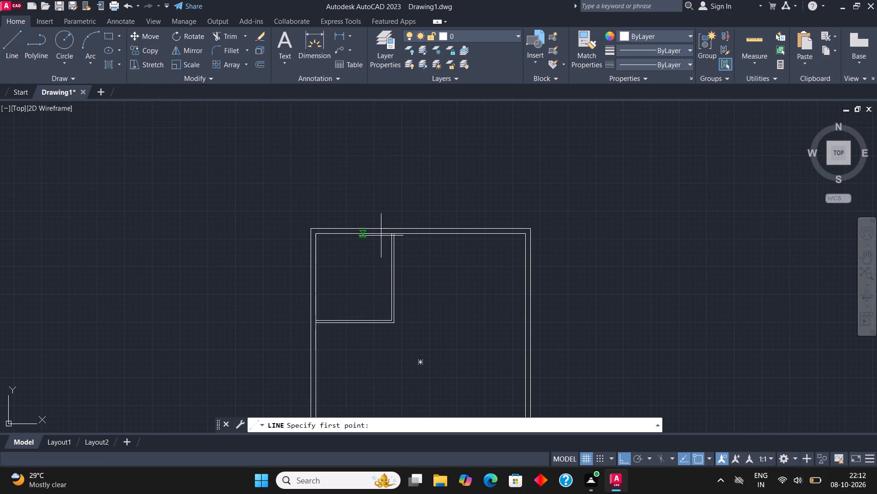
scroll(423, 242, up, 1)
click(373, 229)
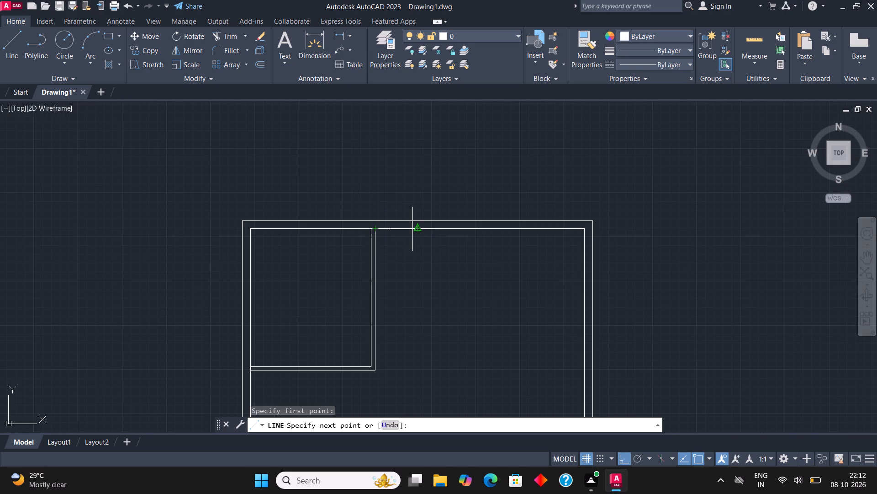
text(8')
text(4.5")
key(Return)
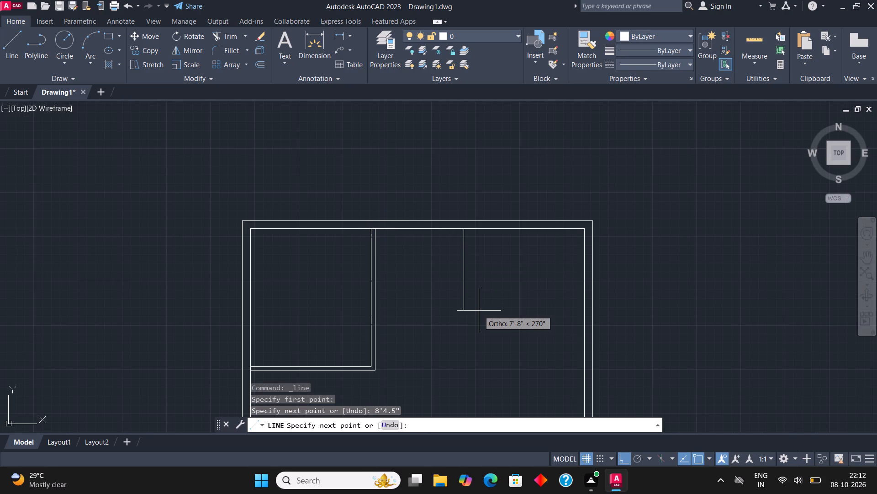
text(4')
key(Return)
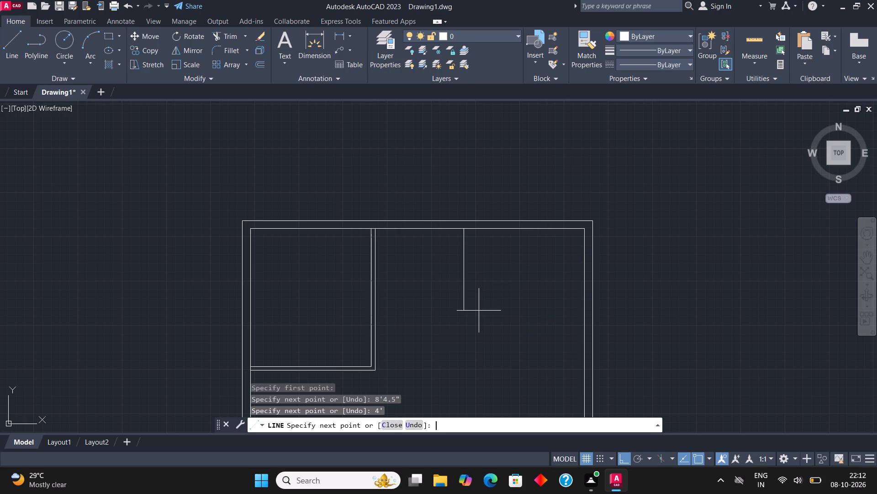
click(377, 272)
key(Escape)
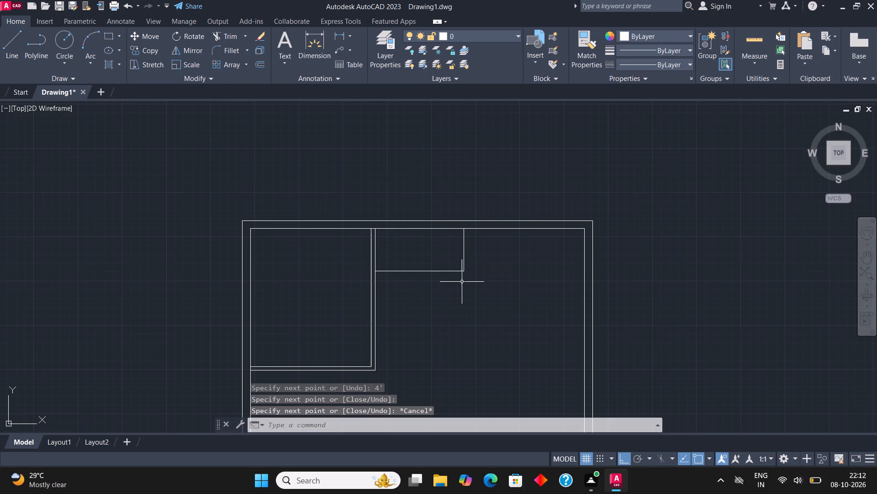
Offset the small room's 4' vertical line 4.5" to the right.
middle_drag(433, 276, 420, 272)
click(454, 278)
click(446, 263)
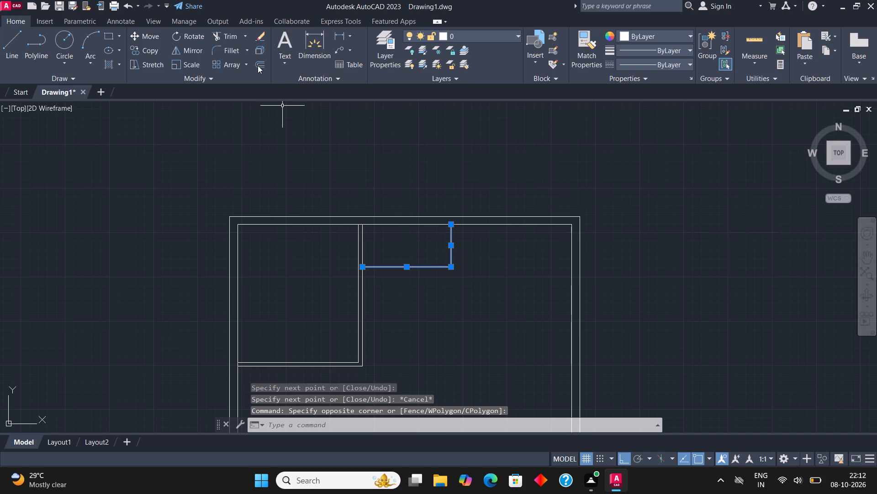
click(258, 65)
click(452, 247)
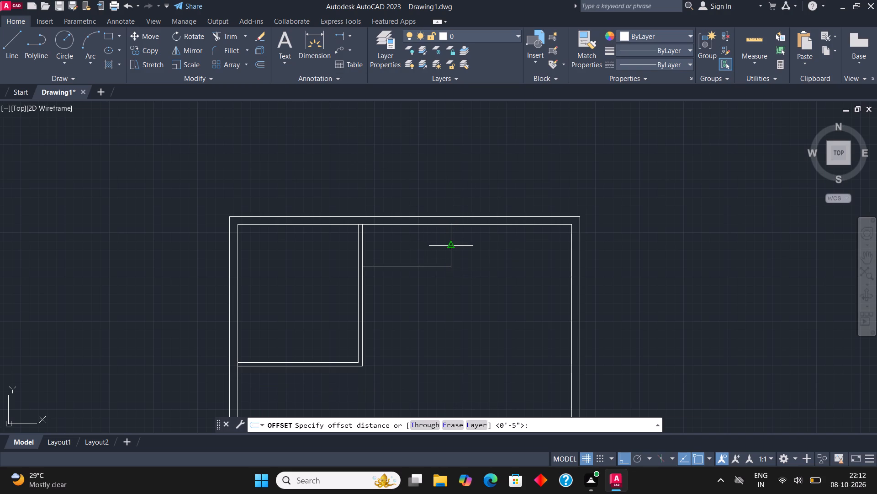
text(4.5)
key(shift+quotedbl)
key(Return)
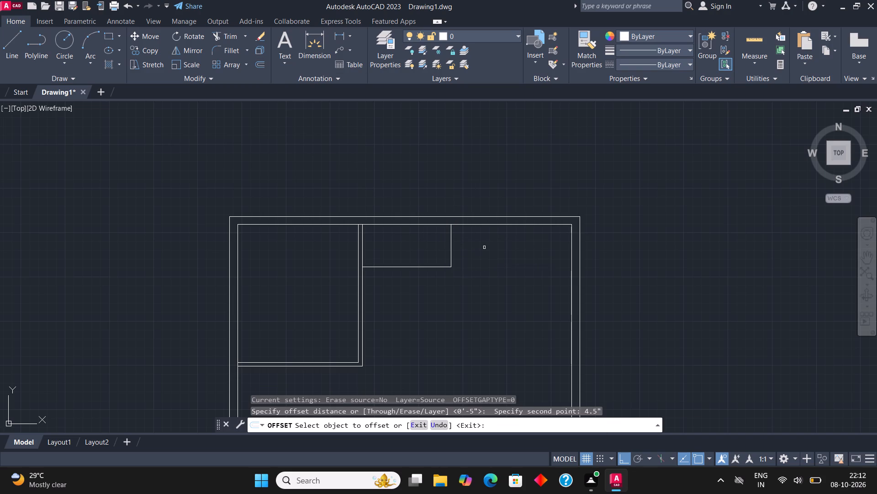
click(450, 246)
click(463, 254)
key(Escape)
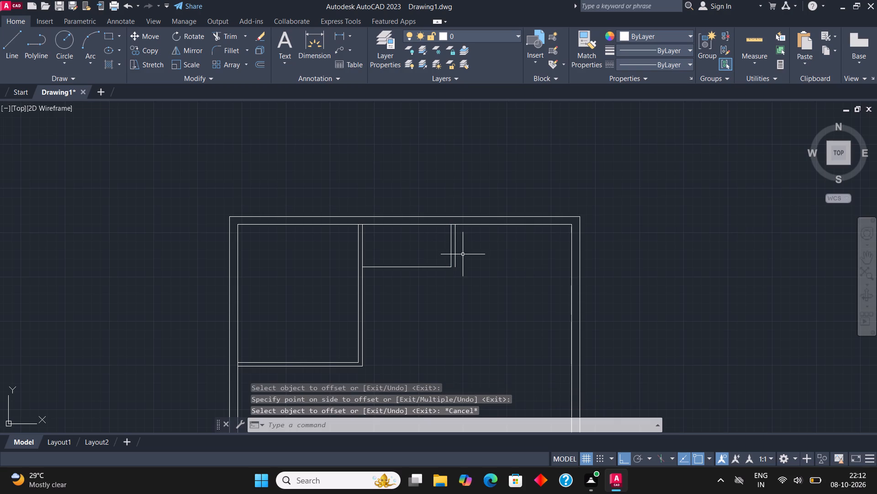
Copy the small room's bottom horizontal line 9" downward.
click(396, 270)
click(393, 265)
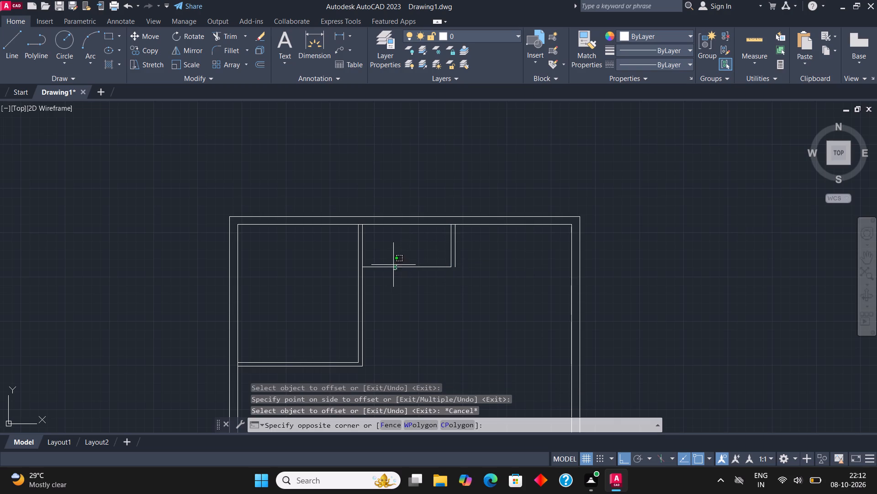
click(148, 54)
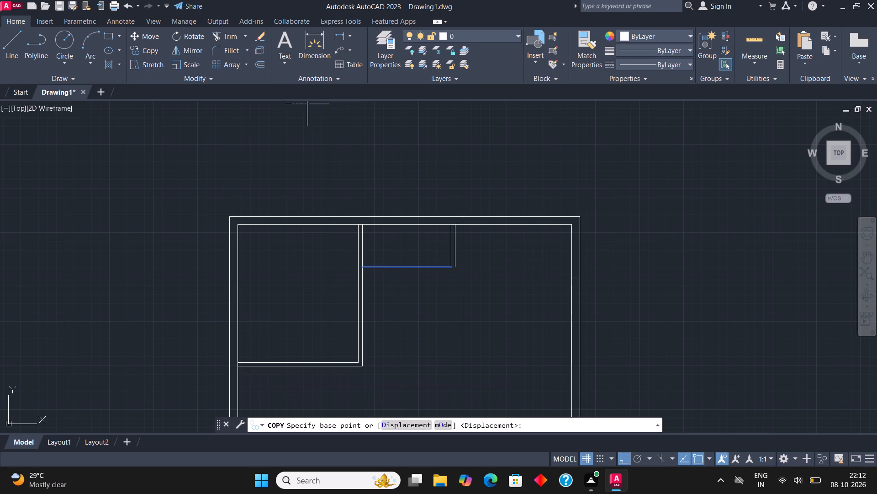
click(405, 266)
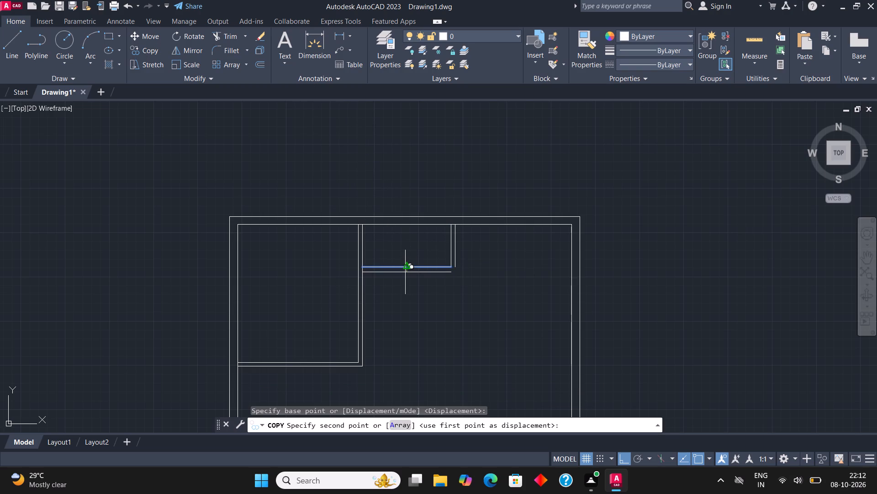
text(9")
key(Return)
key(Escape)
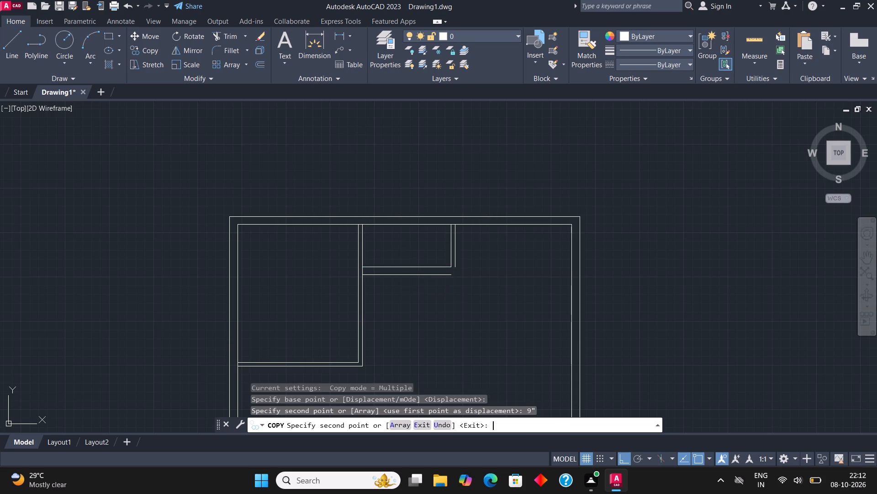
Fillet the small room's copied bottom line and offset vertical line so they meet at its outer lower-right corner.
click(234, 50)
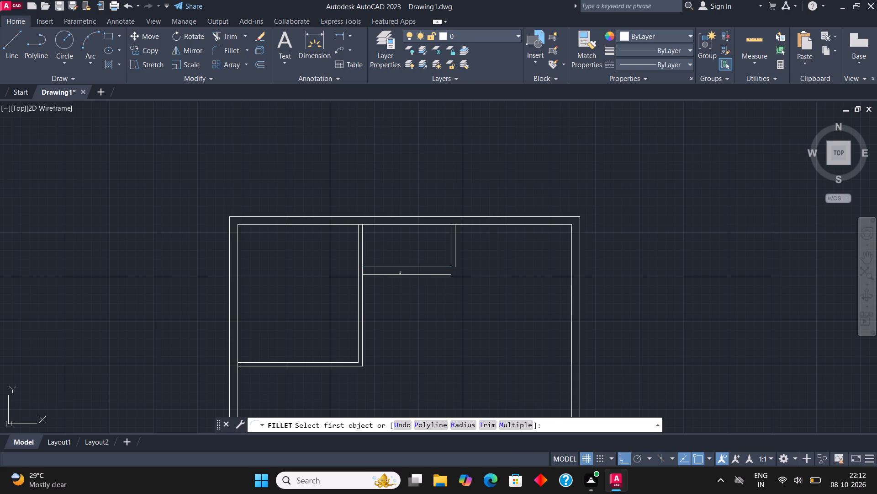
click(402, 276)
click(456, 261)
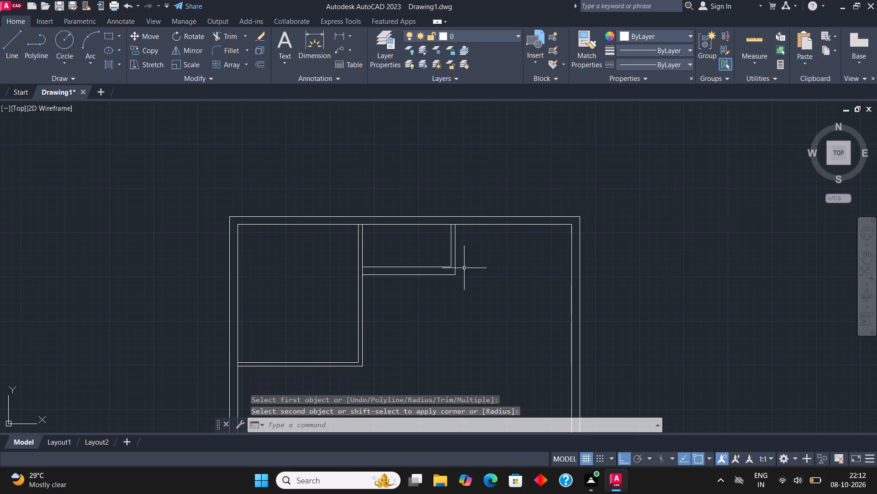
Draw lines from the small room's outer lower-right corner down level with the left room's outer bottom line, and right to the inner right wall.
middle_drag(472, 269, 411, 261)
scroll(411, 261, down, 1)
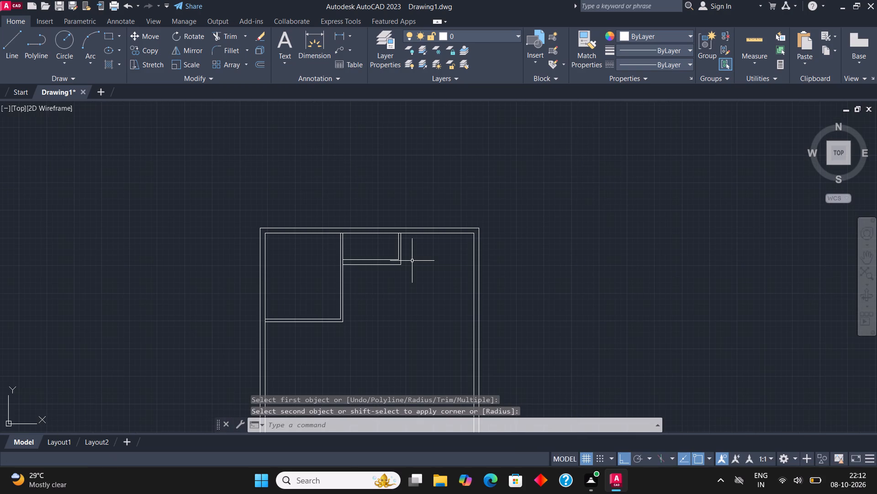
middle_drag(411, 257, 471, 216)
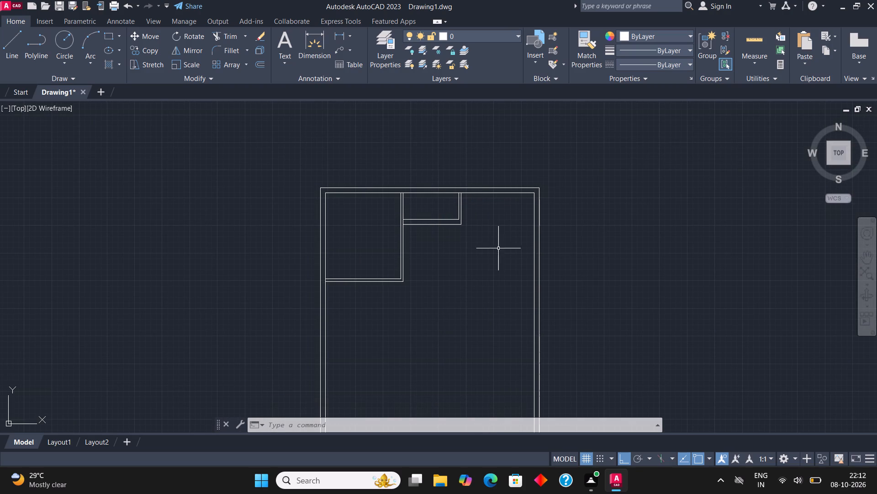
scroll(476, 254, up, 2)
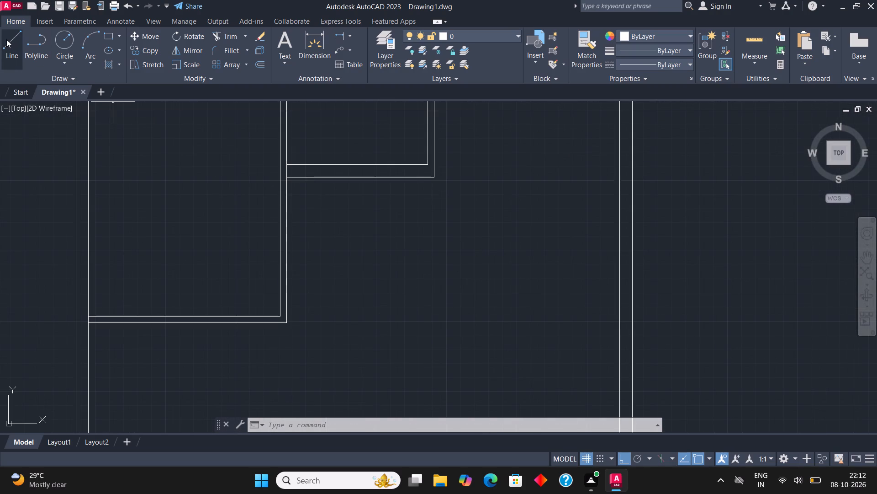
click(6, 39)
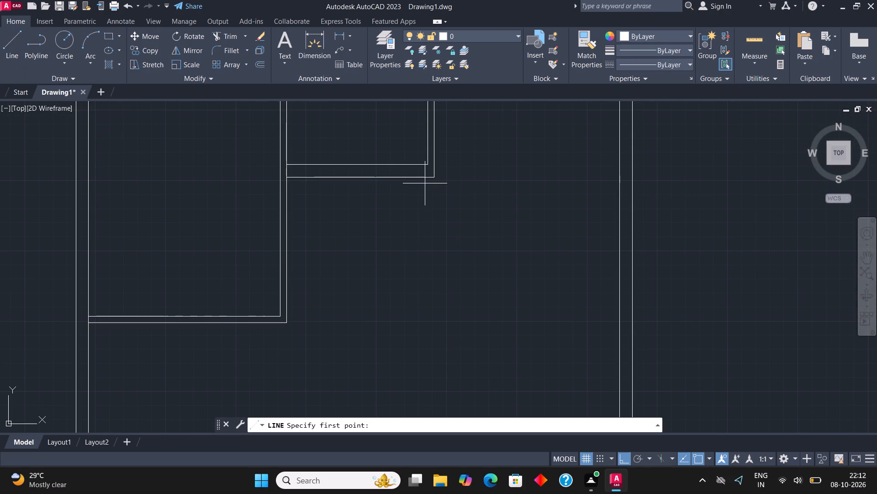
click(436, 177)
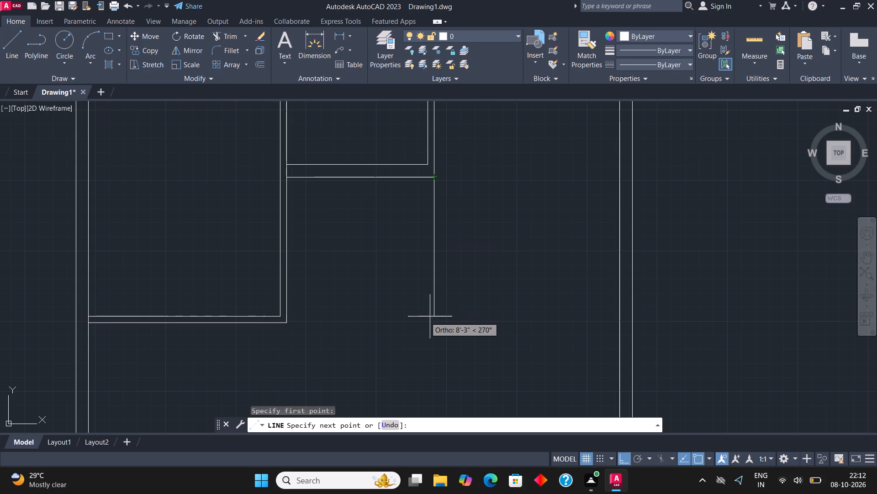
click(427, 323)
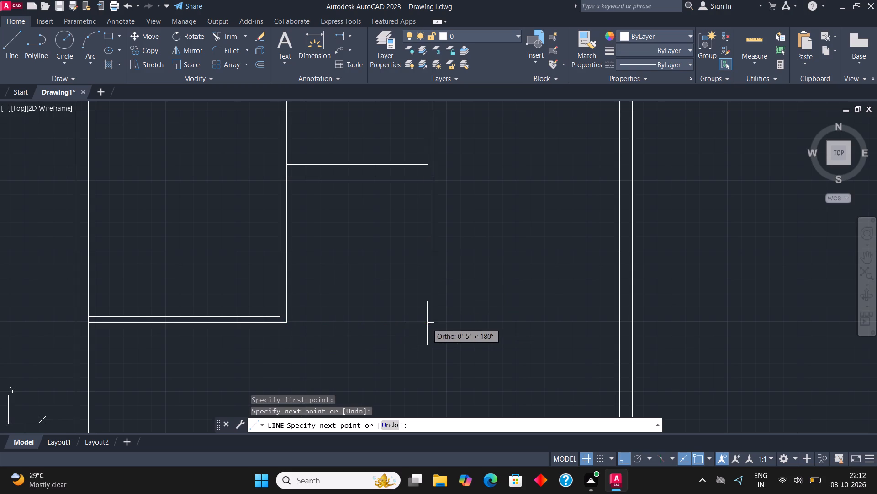
click(617, 321)
key(Escape)
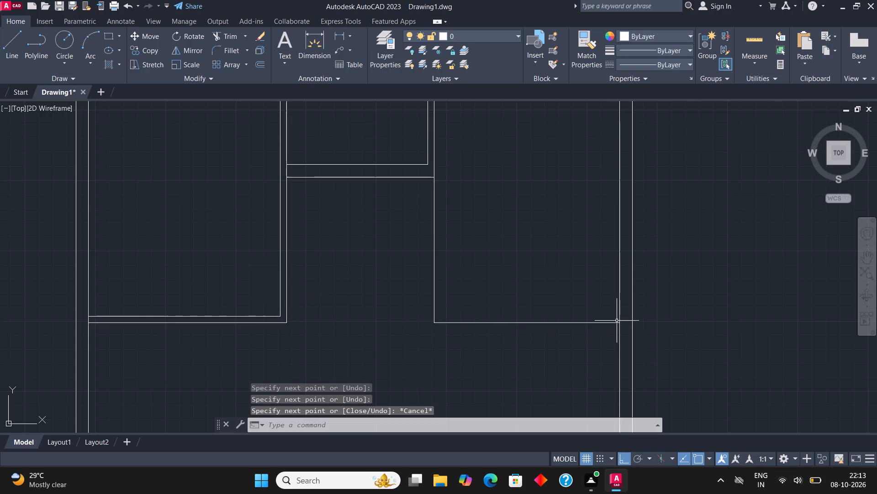
Move the new vertical line left, bringing its top end roughly under the inner face of the small room's right partition.
middle_drag(568, 266, 546, 282)
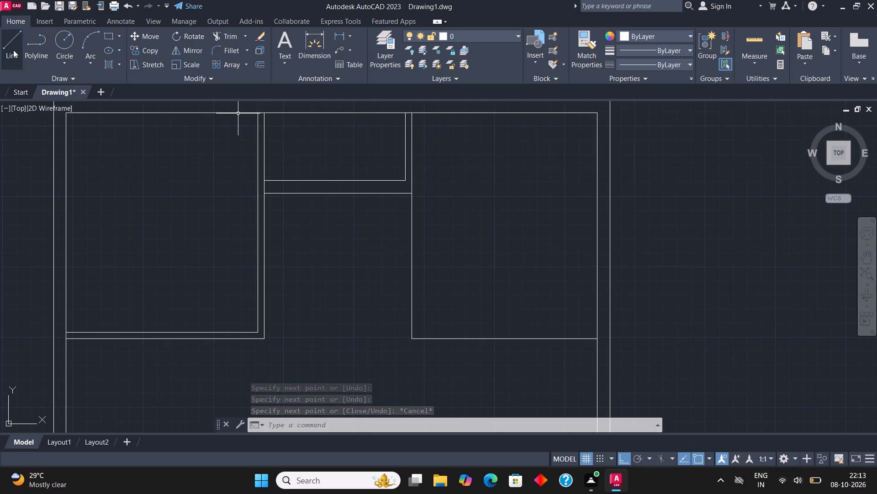
click(14, 50)
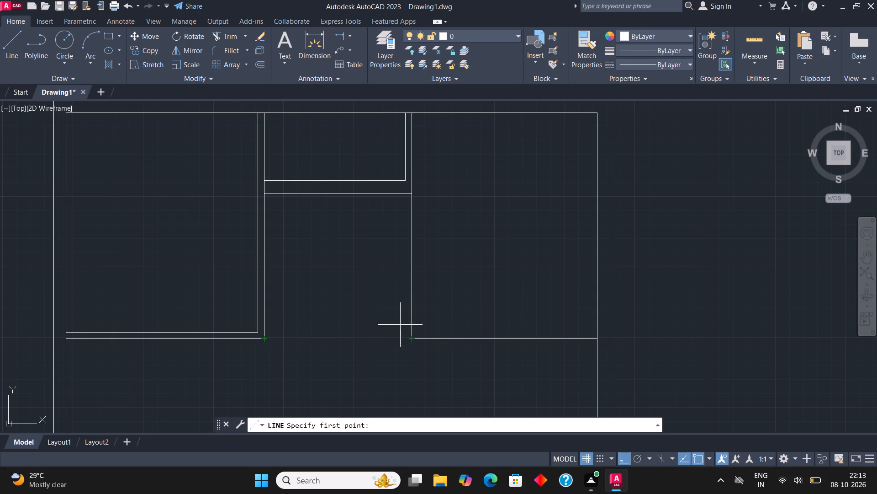
key(Escape)
click(412, 264)
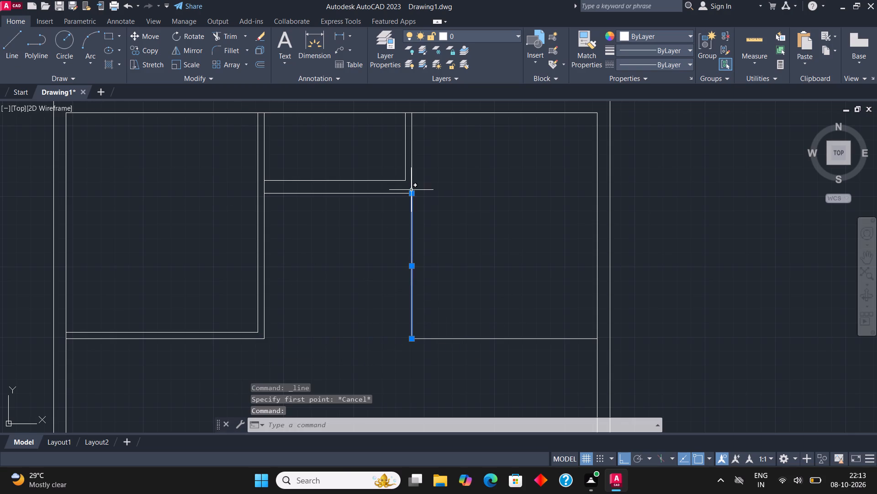
click(142, 37)
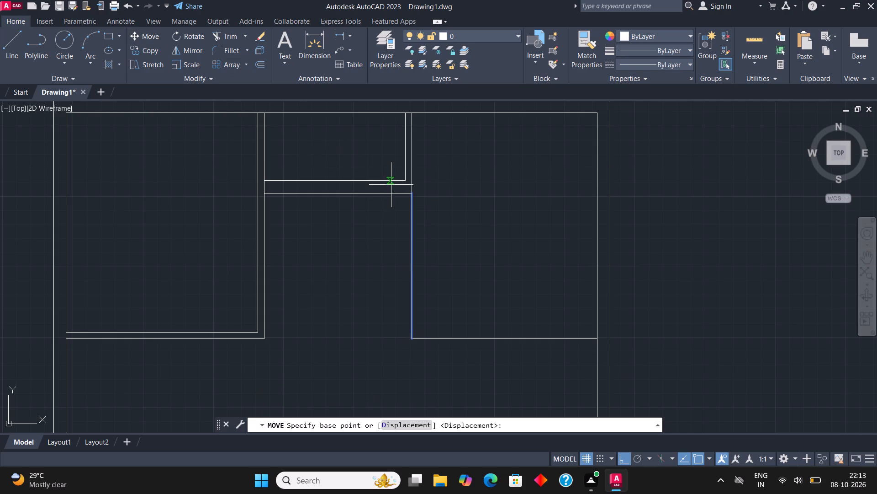
scroll(391, 185, up, 2)
click(440, 204)
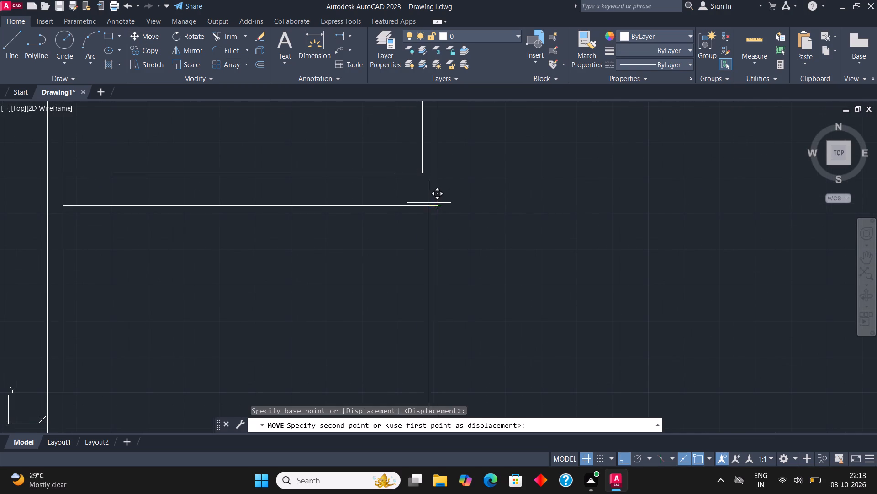
click(423, 205)
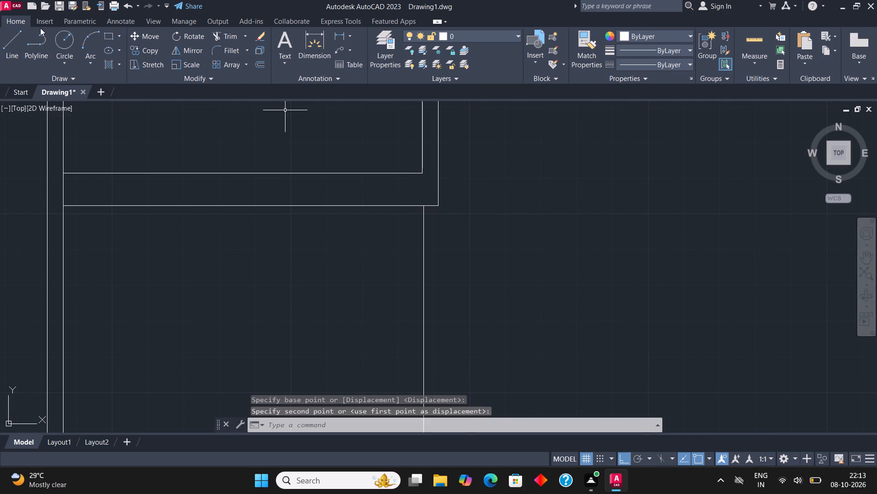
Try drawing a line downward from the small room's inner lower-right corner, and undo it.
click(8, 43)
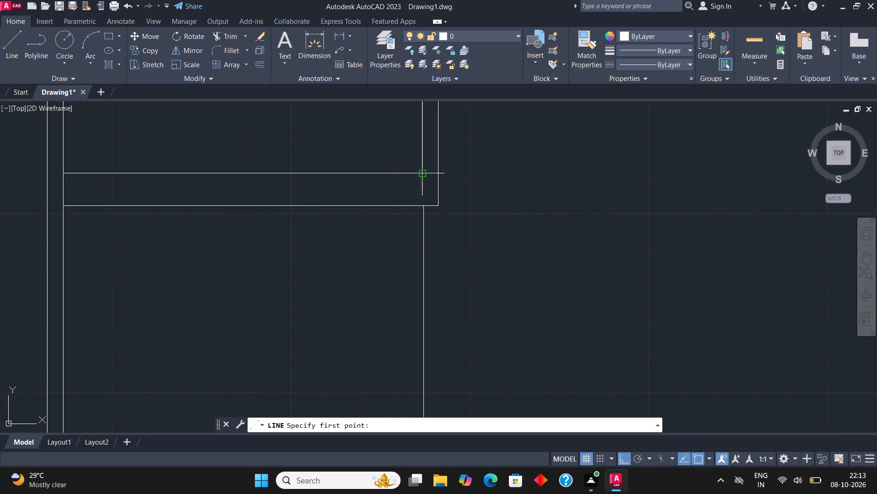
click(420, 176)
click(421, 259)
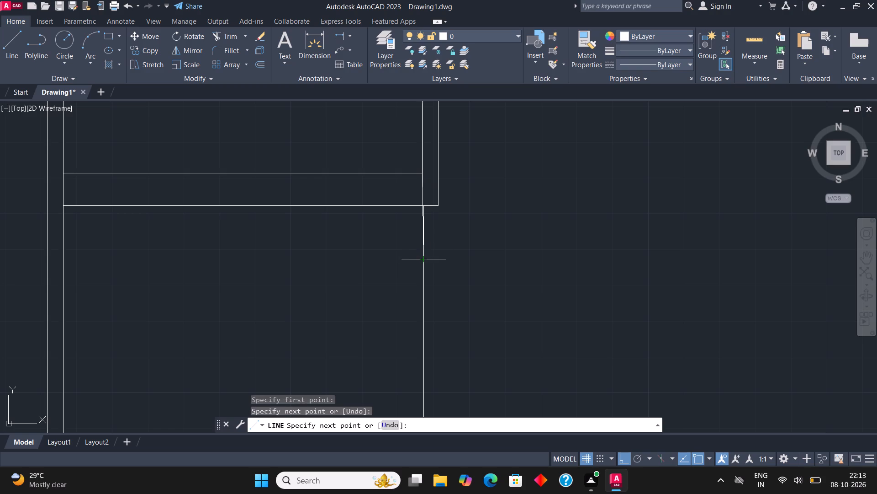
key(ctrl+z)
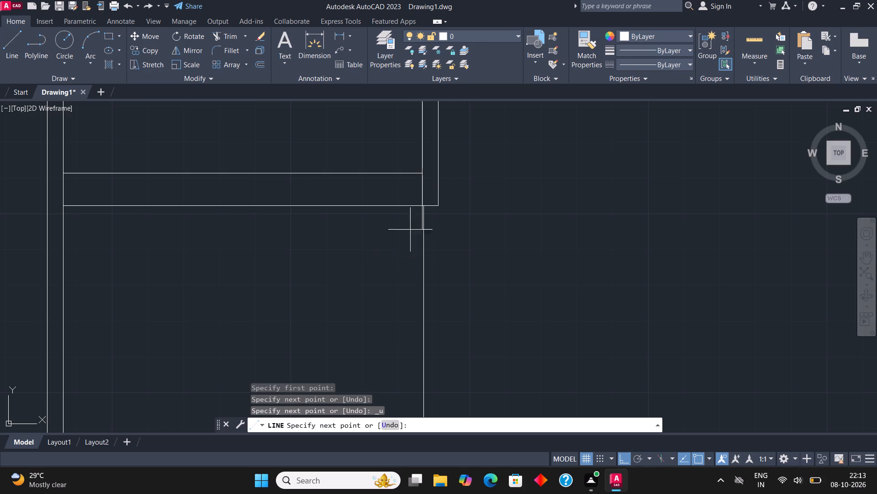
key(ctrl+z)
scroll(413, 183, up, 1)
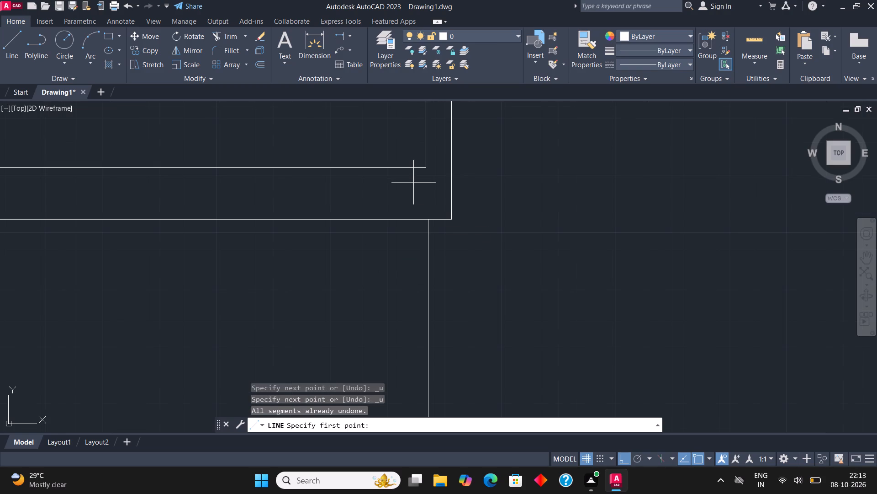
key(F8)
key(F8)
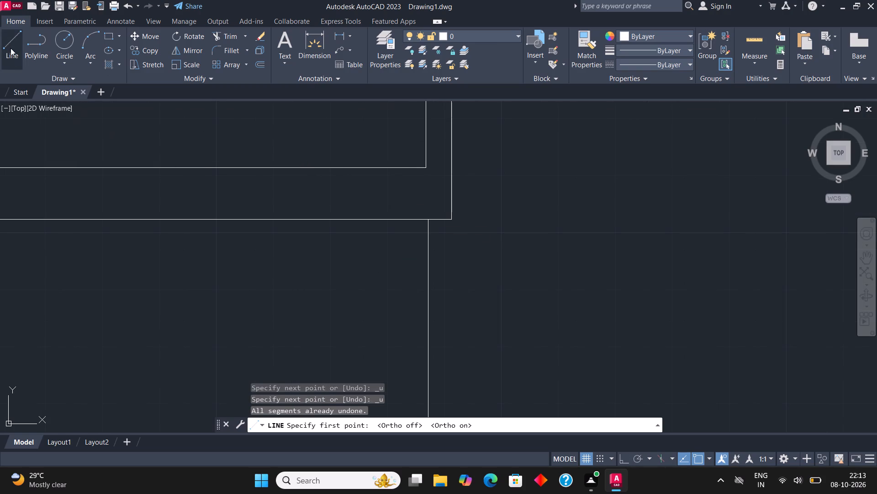
Draw a short vertical guide line from the small room's inner lower-right corner down past its outer bottom line.
click(11, 48)
click(426, 166)
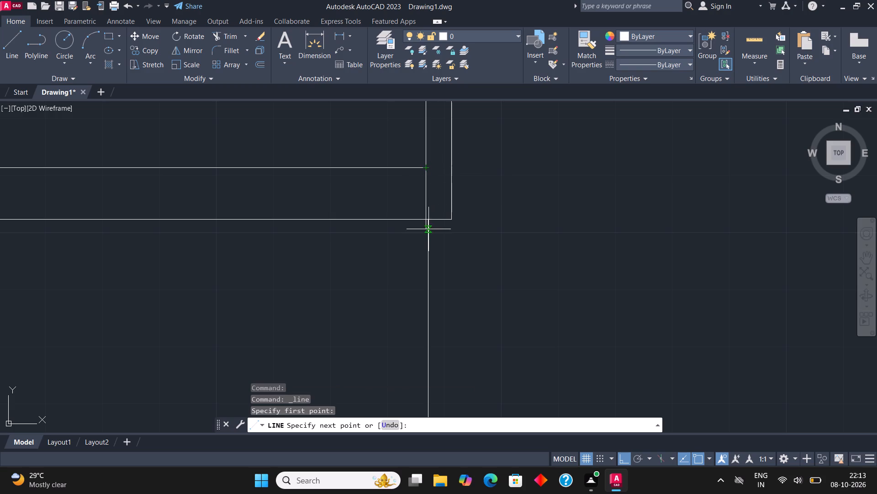
scroll(428, 233, up, 2)
click(407, 269)
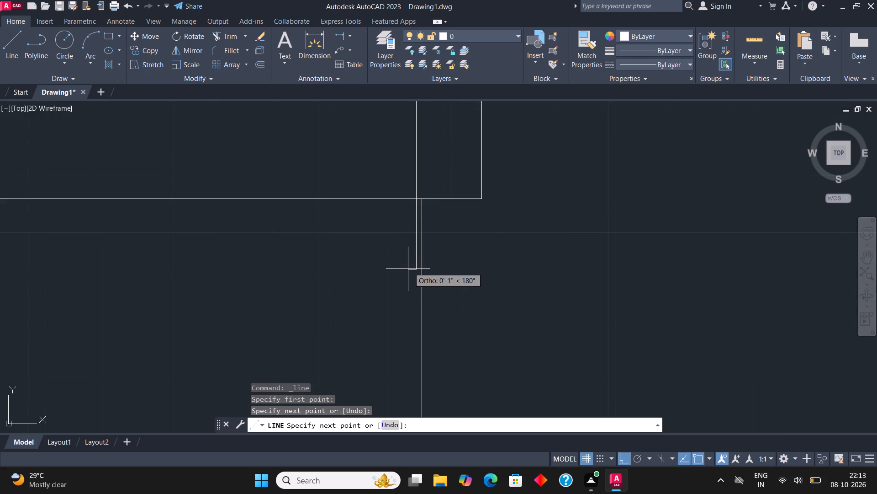
key(Escape)
Move the right room's vertical line left so it lines up exactly with the short guide line.
click(420, 244)
click(423, 232)
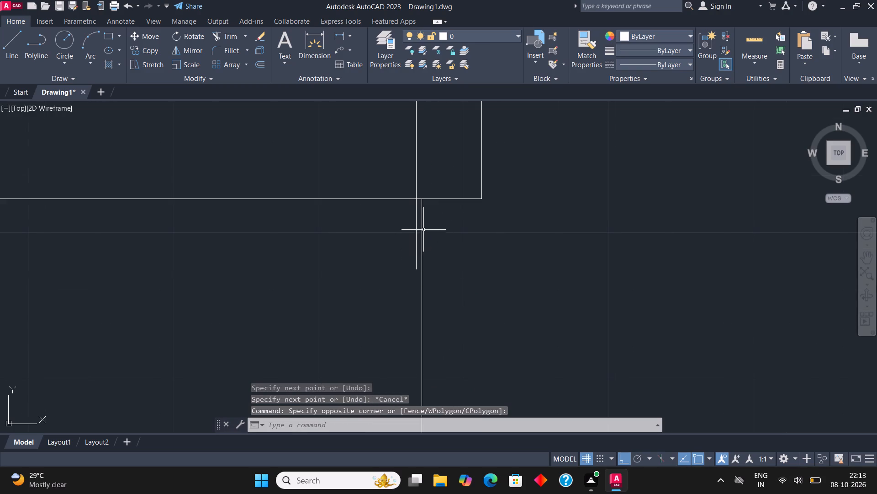
click(425, 224)
click(420, 217)
click(148, 32)
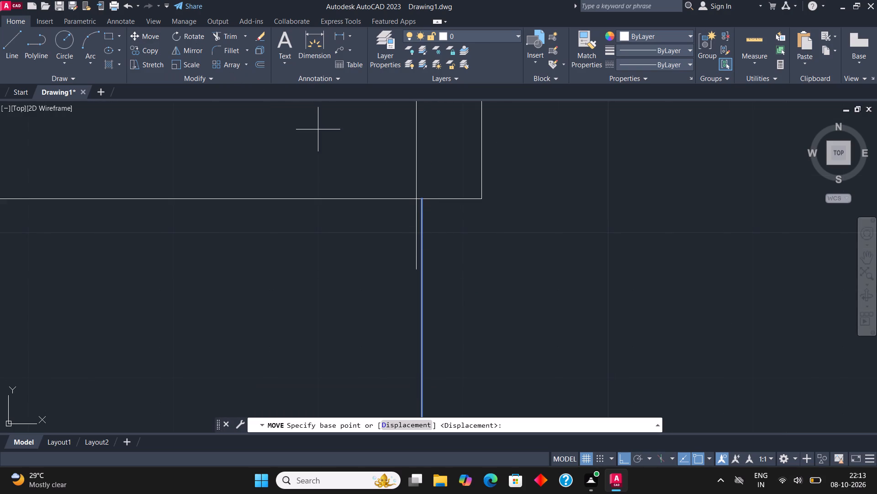
click(423, 197)
click(416, 197)
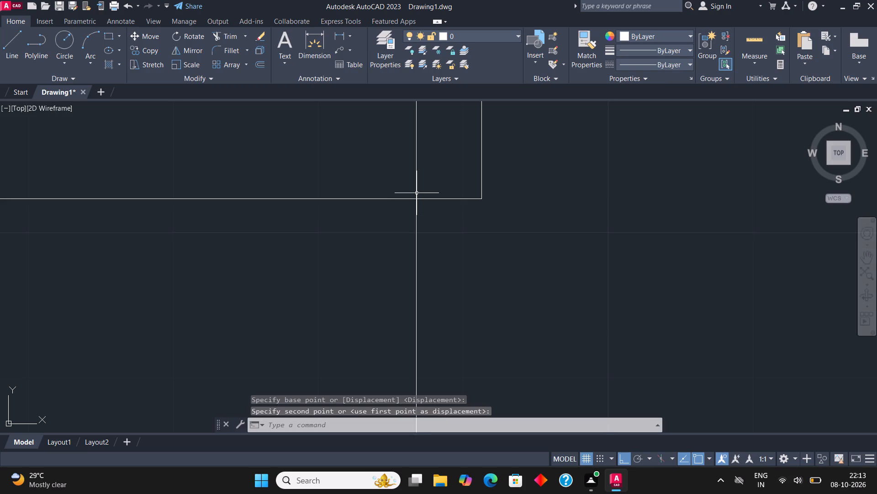
Fillet the right room's moved vertical line and bottom line to close the gap at its lower-left corner.
scroll(420, 192, down, 4)
scroll(461, 215, down, 2)
middle_drag(434, 197, 405, 177)
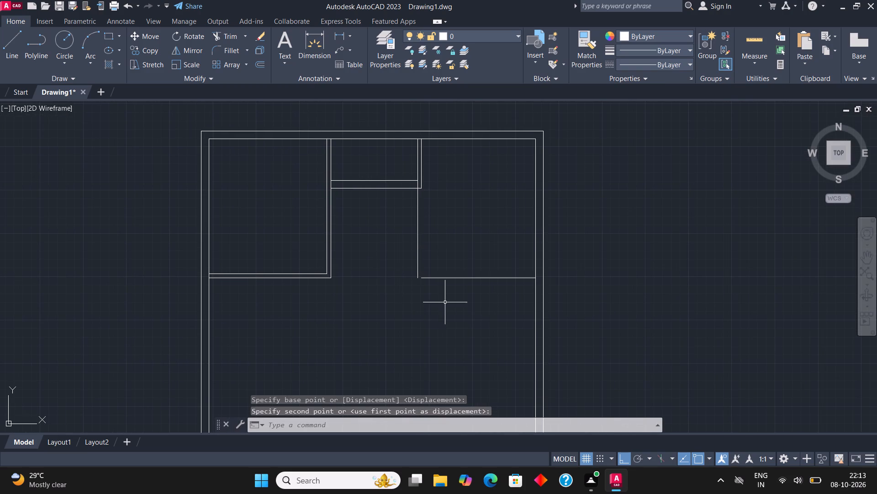
scroll(444, 293, up, 2)
click(228, 52)
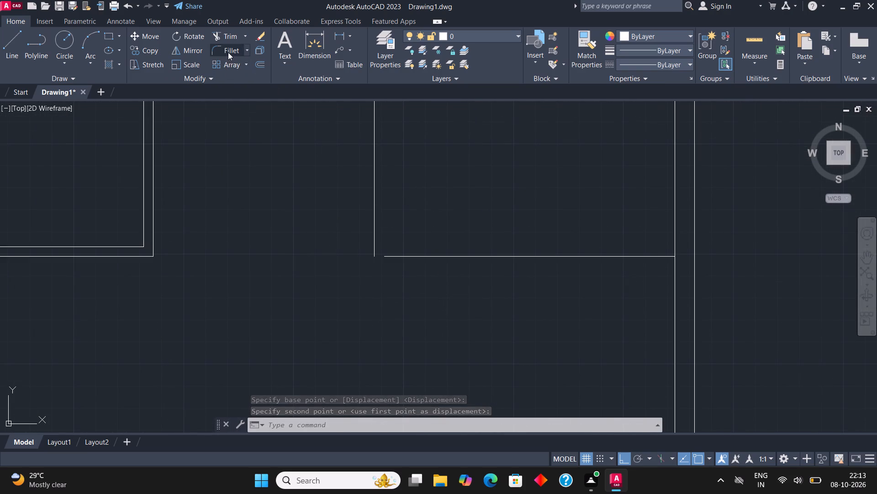
click(375, 242)
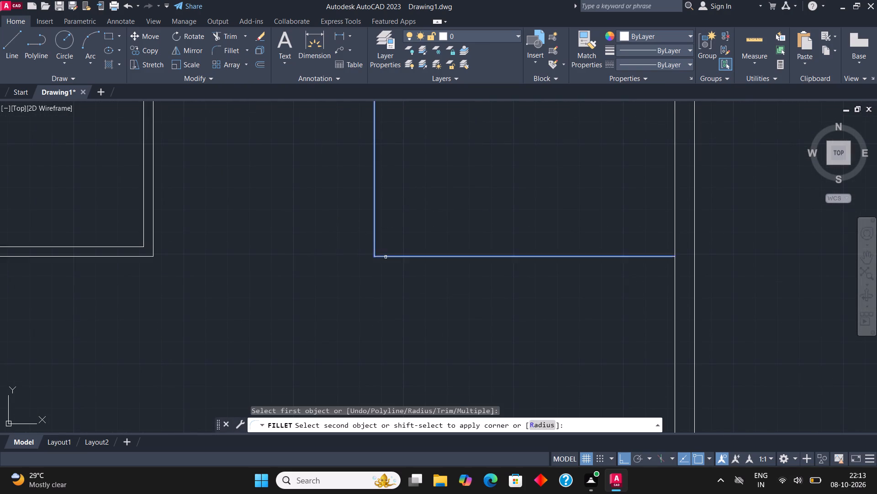
click(386, 257)
Offset the right room's vertical line to the right and its bottom line upward, both by 4.5".
middle_drag(377, 234, 312, 307)
scroll(312, 307, down, 1)
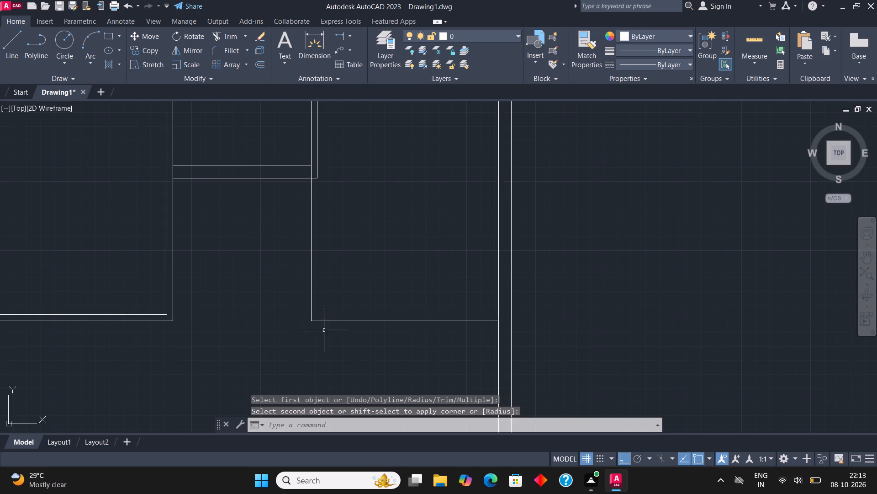
click(322, 335)
click(303, 303)
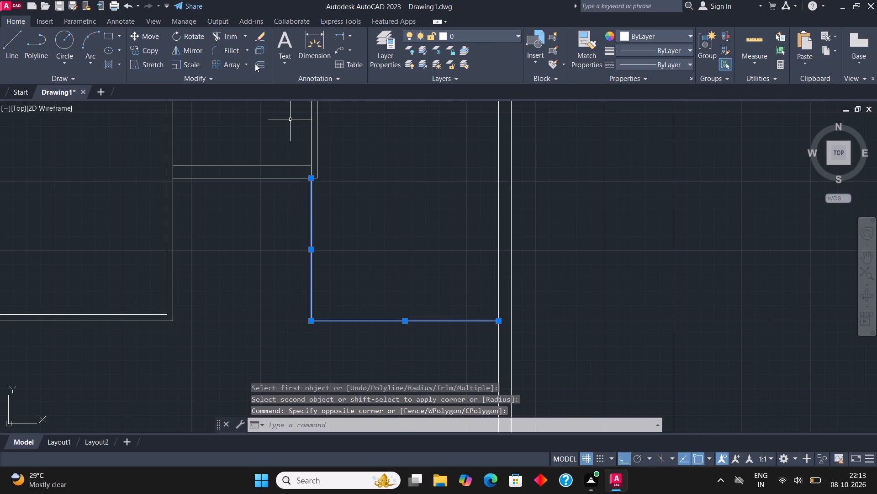
click(255, 64)
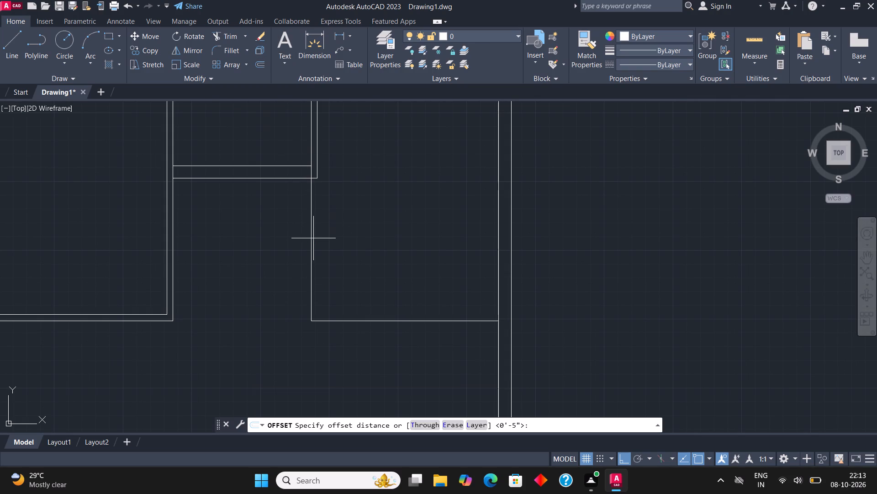
click(314, 237)
text(4.5")
key(Return)
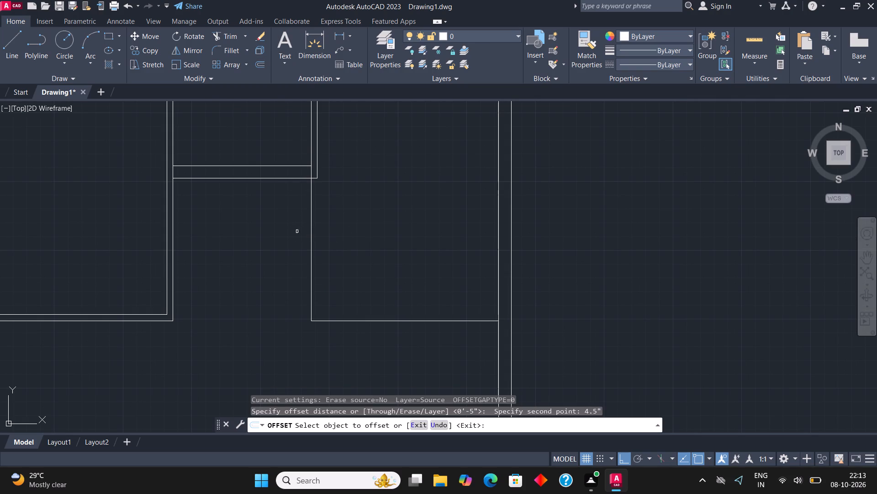
click(310, 225)
click(349, 219)
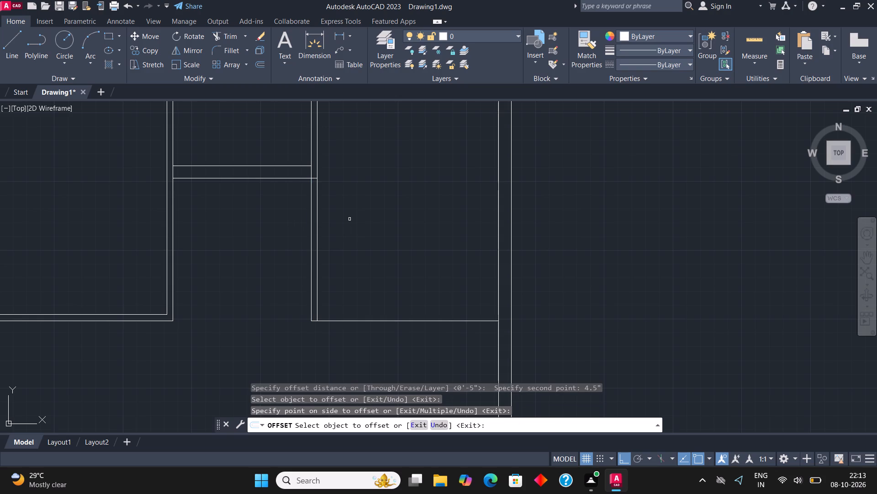
click(374, 320)
click(378, 301)
middle_drag(378, 296, 374, 278)
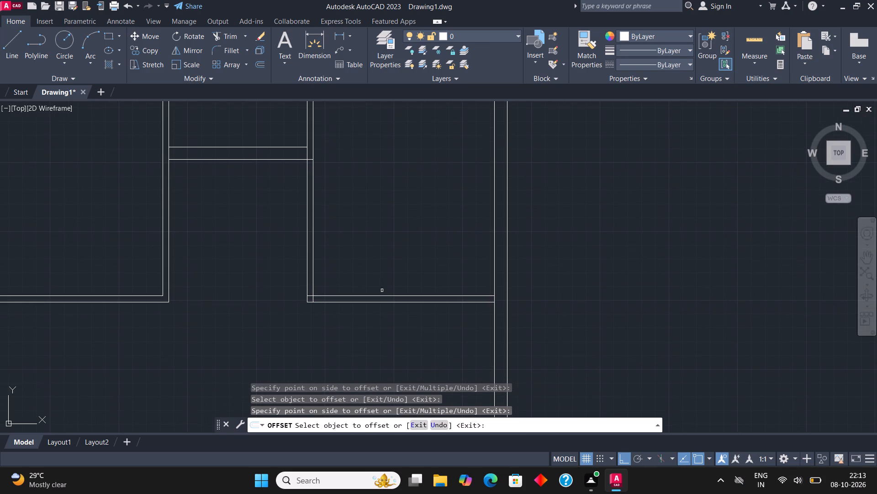
scroll(388, 307, up, 1)
key(Escape)
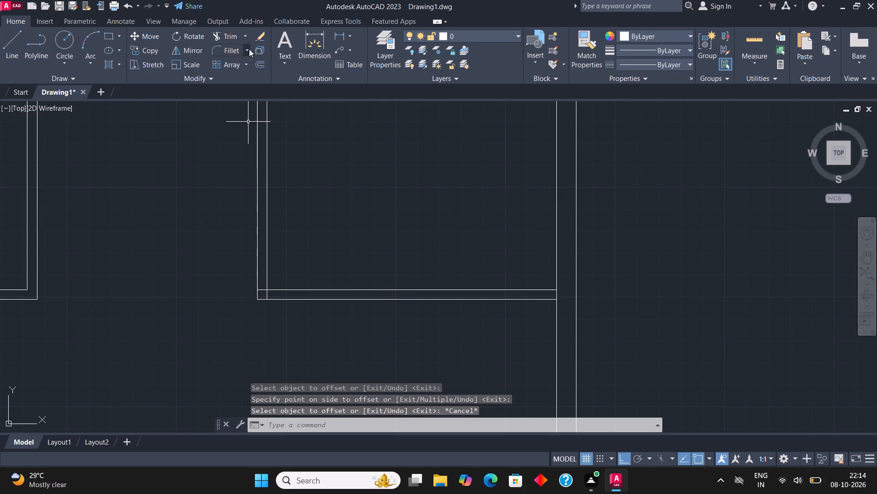
Trim the overshooting ends of the inner offset lines at the right room's lower-left corner.
click(236, 46)
click(232, 38)
scroll(239, 299, up, 1)
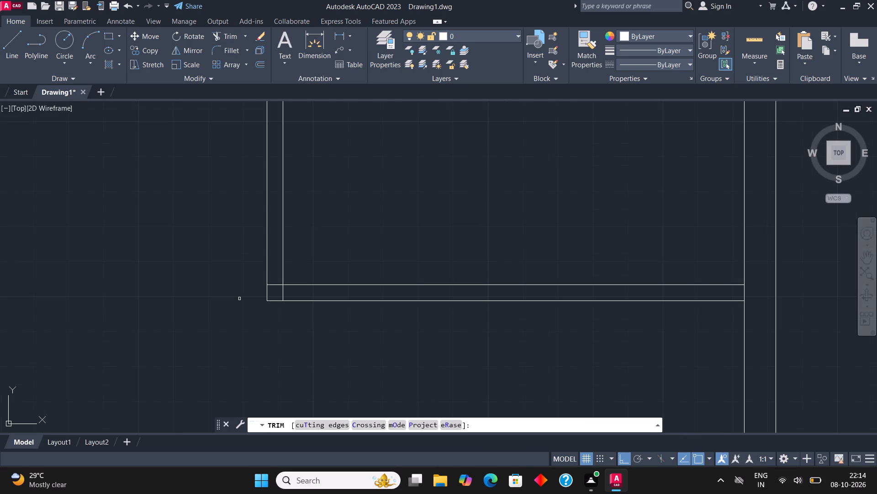
click(272, 284)
click(283, 294)
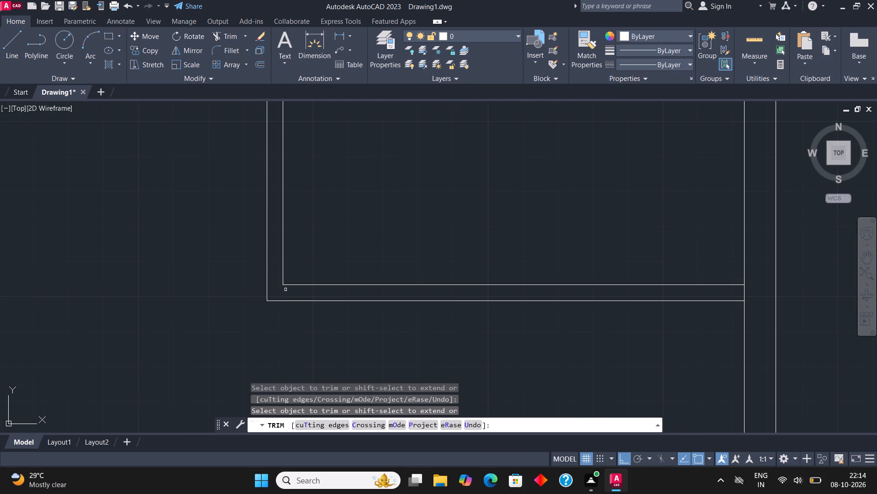
scroll(305, 283, down, 3)
middle_drag(335, 283, 358, 267)
key(Escape)
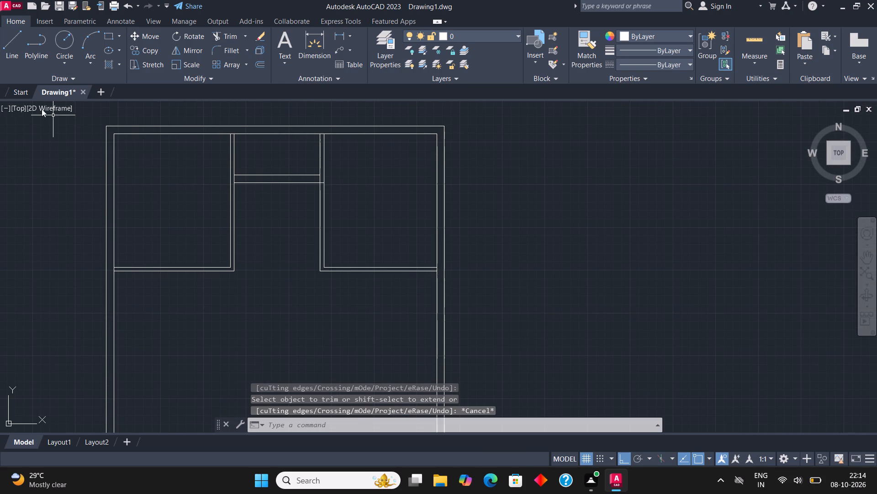
Draw two horizontal lines across the central gap, joining the outer and inner bottom wall lines of the left and right rooms.
click(6, 44)
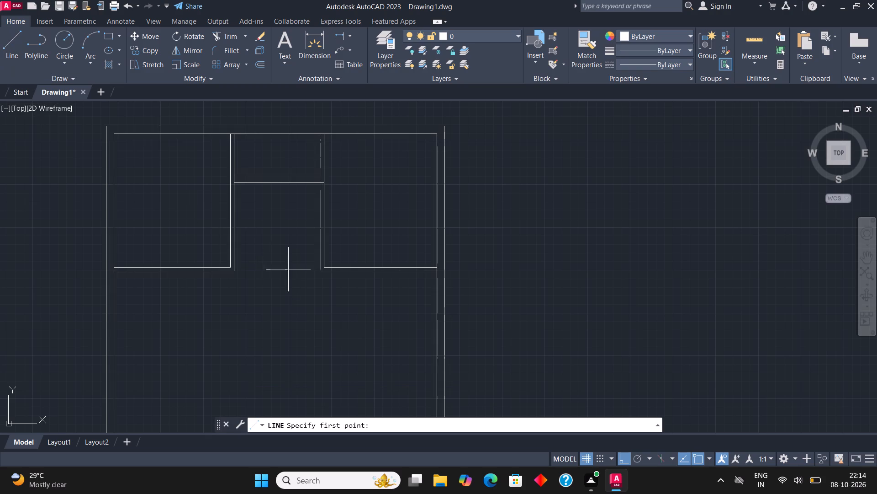
scroll(280, 263, up, 1)
click(207, 276)
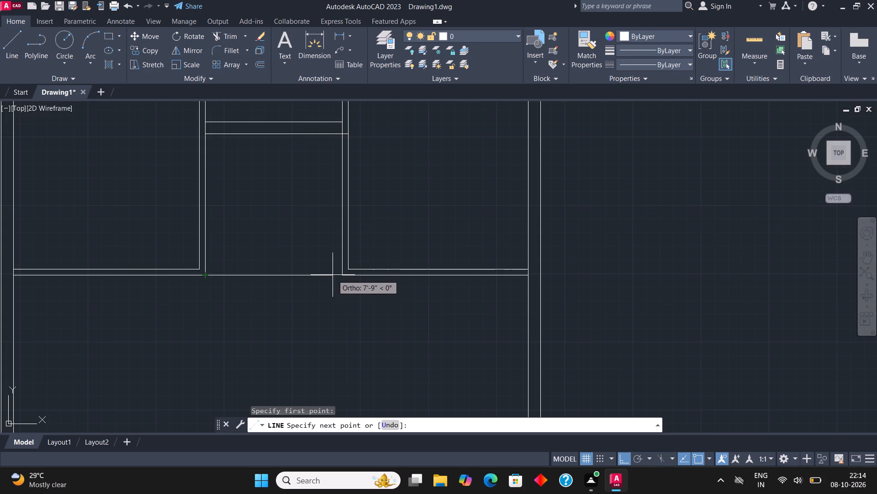
click(340, 275)
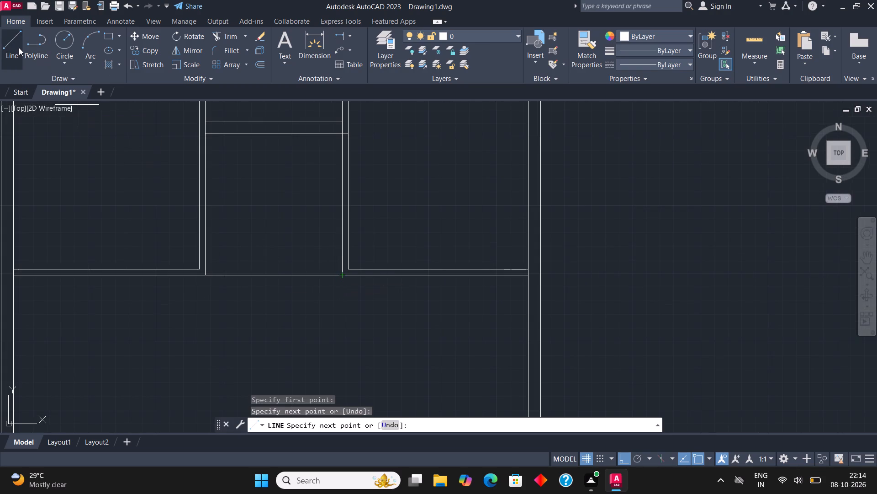
click(19, 45)
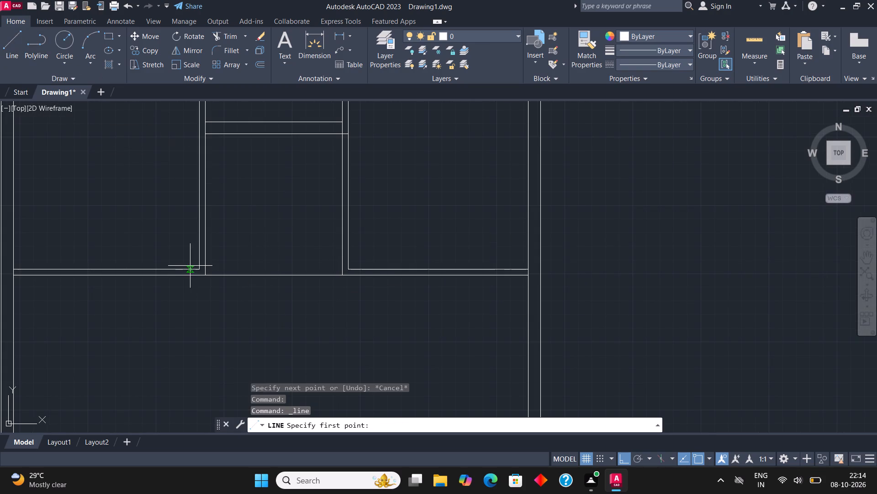
click(199, 268)
click(352, 271)
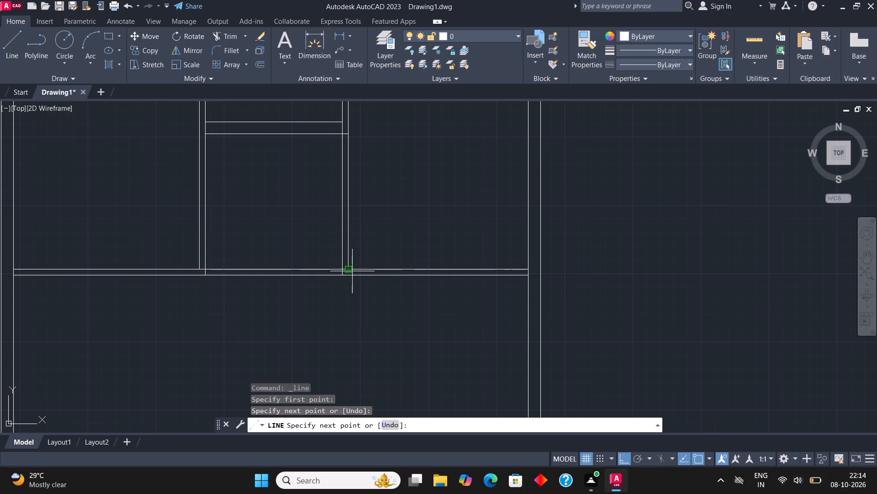
scroll(354, 272, down, 1)
middle_drag(377, 277, 399, 280)
key(Escape)
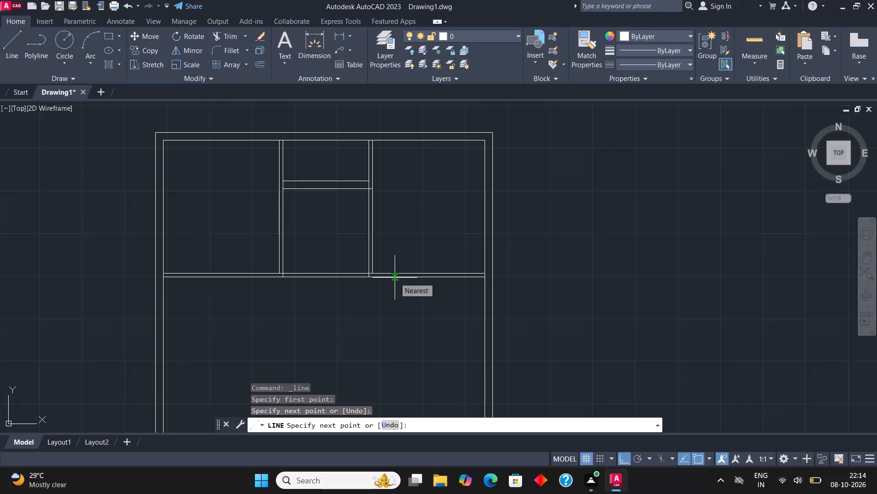
Draw a 4' by 2'9" compartment outline with Line below the 9" partition, starting at the central bay's upper-left corner.
click(26, 38)
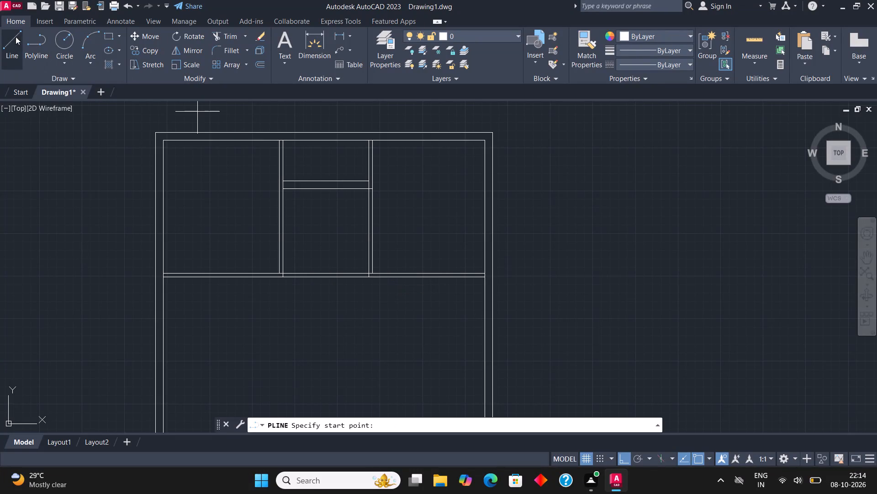
click(327, 42)
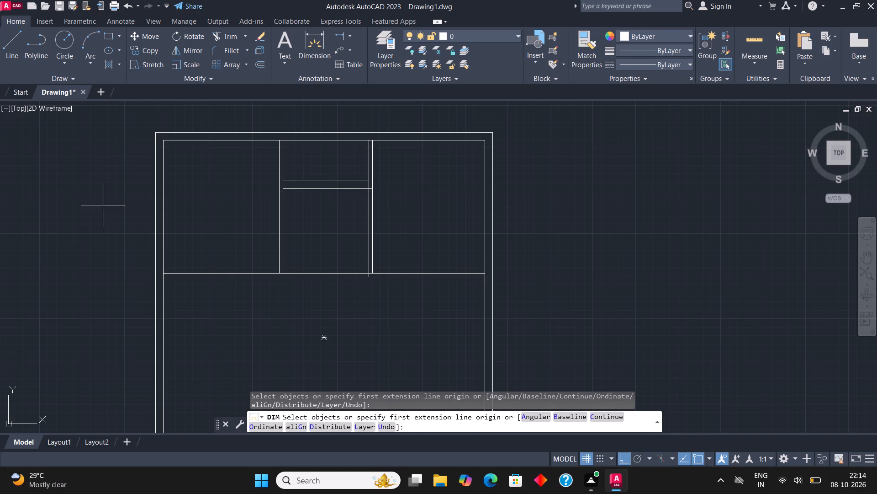
click(12, 38)
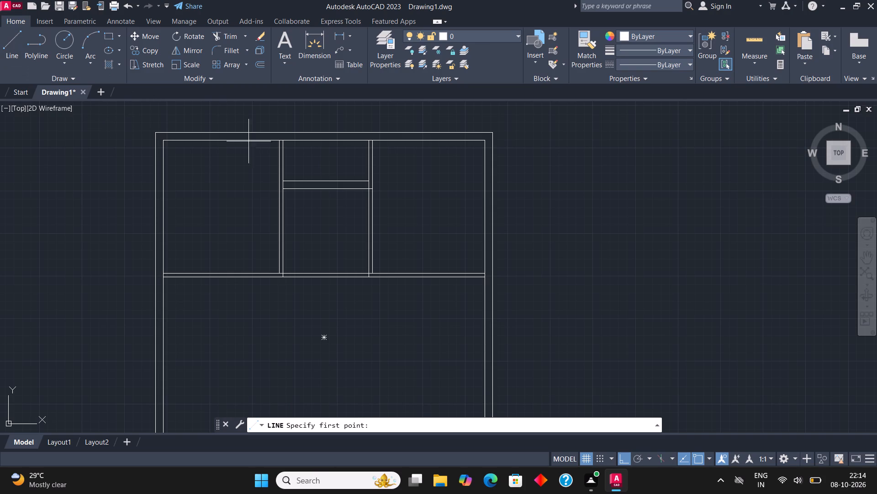
middle_drag(335, 196, 372, 221)
scroll(353, 225, up, 2)
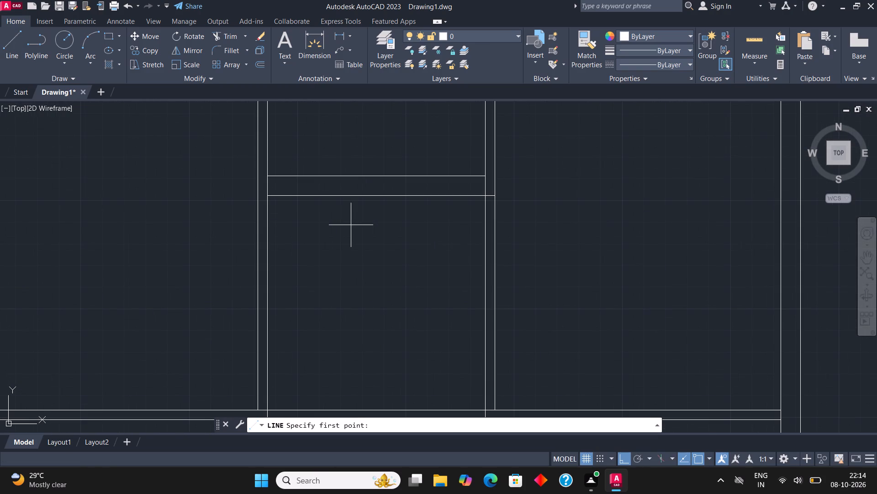
click(264, 196)
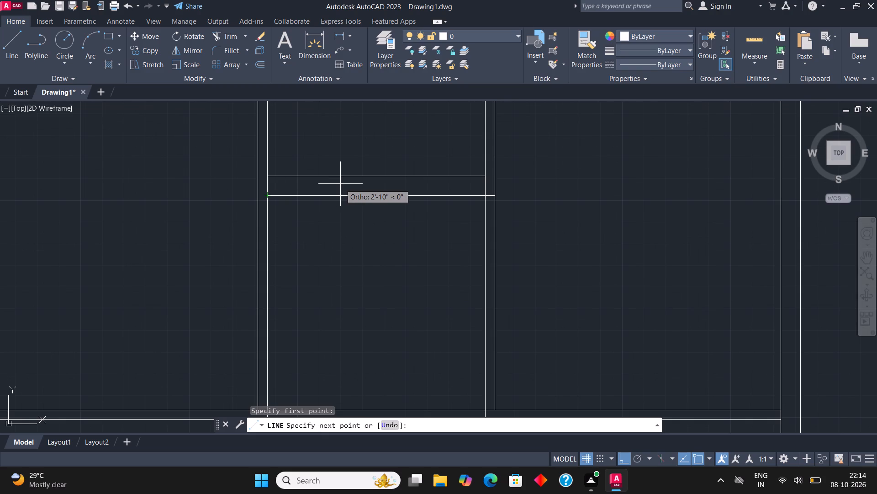
text(4')
key(Return)
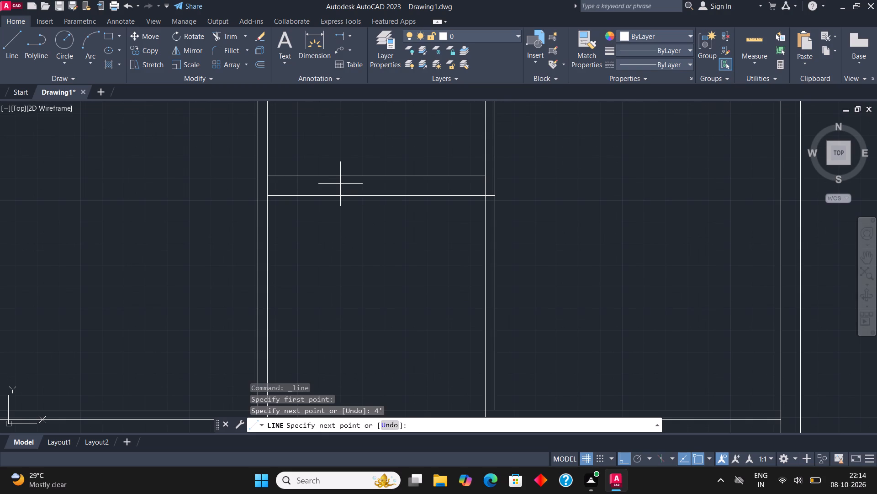
text(2'9")
key(Return)
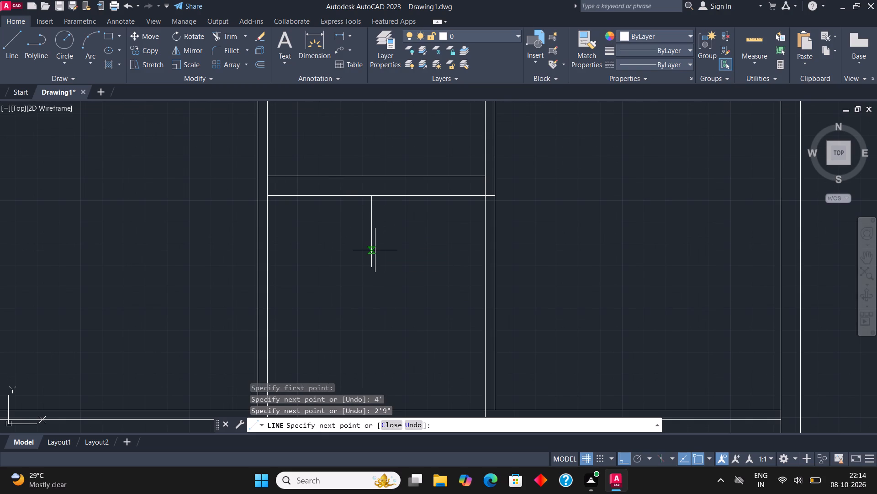
text(4')
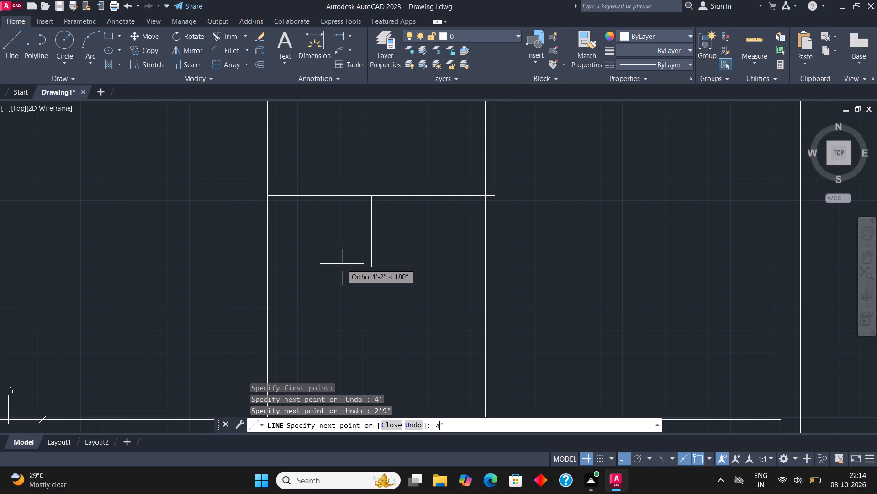
key(Return)
middle_drag(342, 147, 343, 142)
key(Escape)
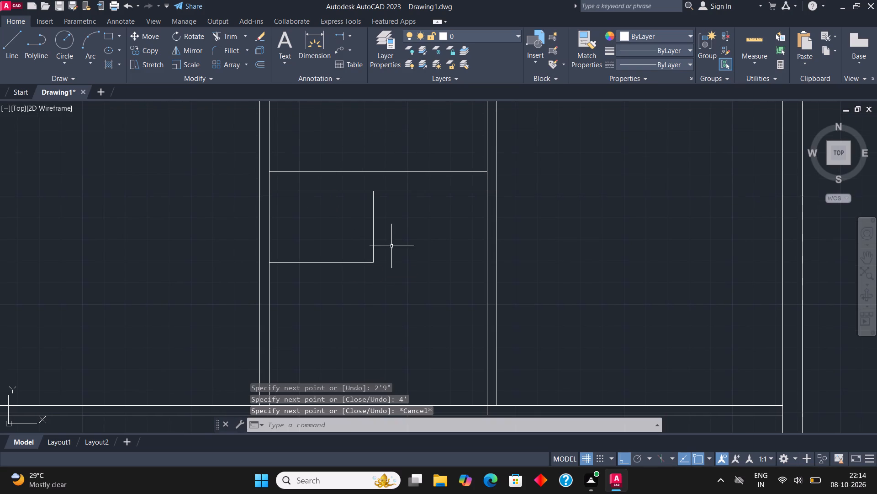
Draw a vertical line from the small compartment's lower-right corner down to the upper line of the horizontal wall below.
middle_drag(368, 244, 338, 236)
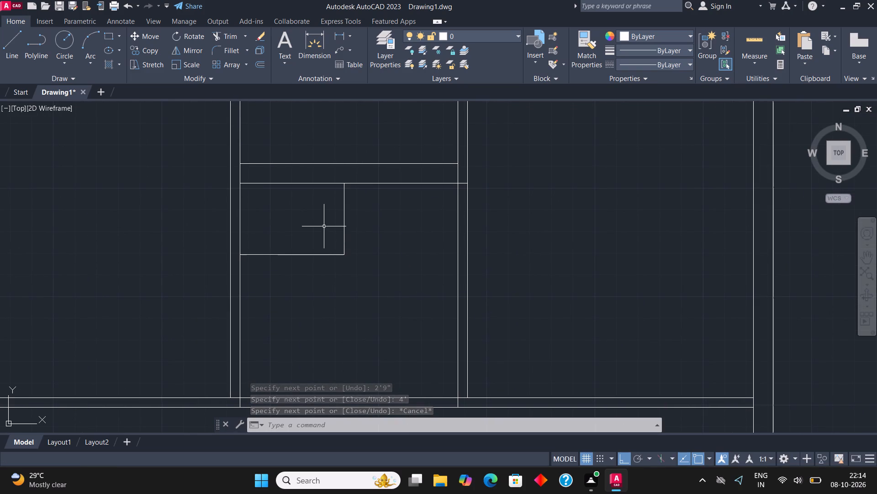
middle_drag(338, 230, 332, 180)
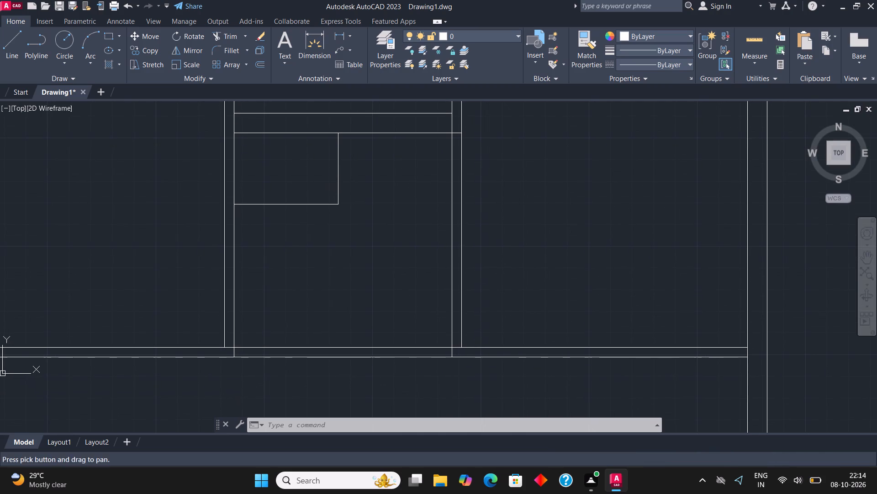
click(12, 42)
click(338, 206)
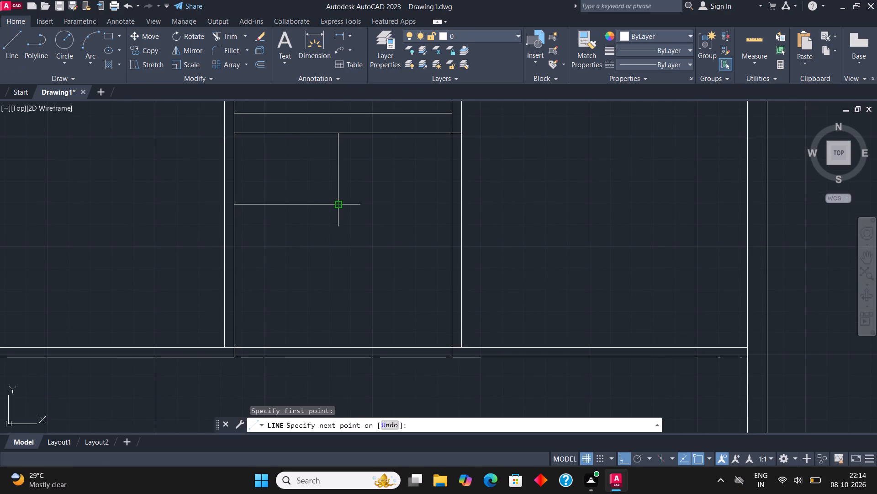
click(338, 344)
key(Escape)
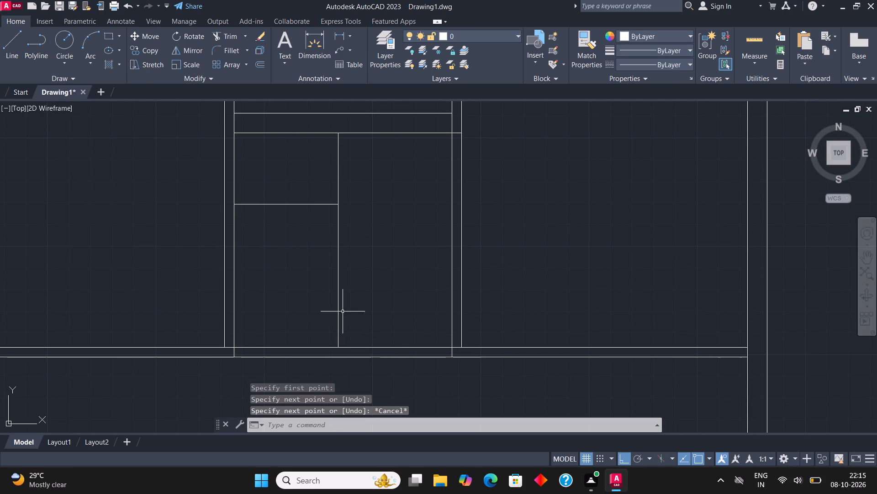
Draw a full-height vertical line from the compartment's upper-right corner down to the upper line of the bottom wall.
click(8, 48)
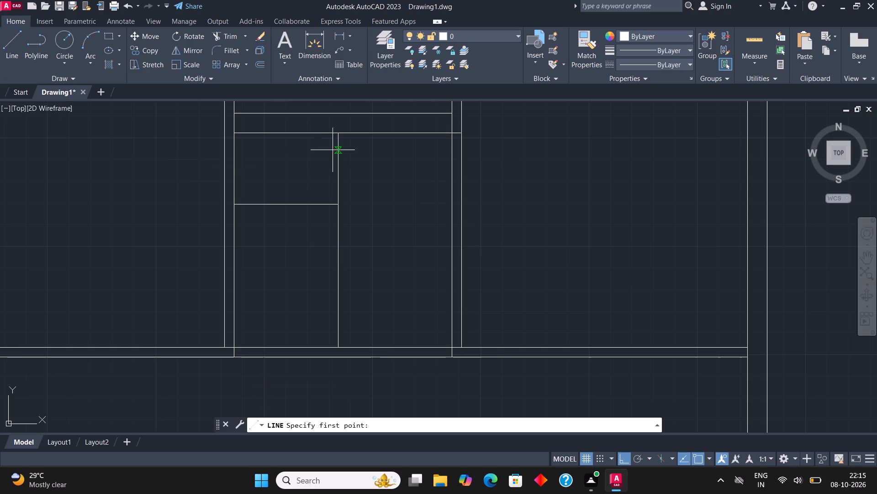
click(338, 133)
click(335, 345)
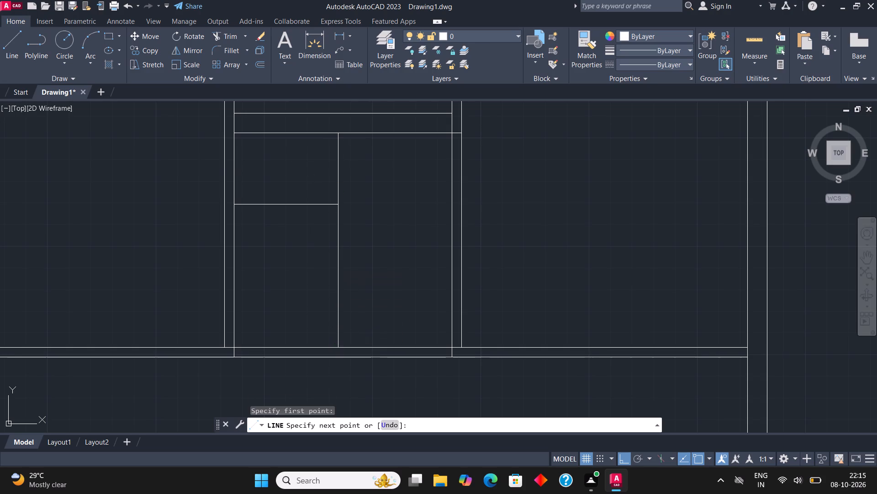
key(Escape)
Copy the full-height vertical line 4.5" to the right to form the central bay's dividing wall.
click(337, 318)
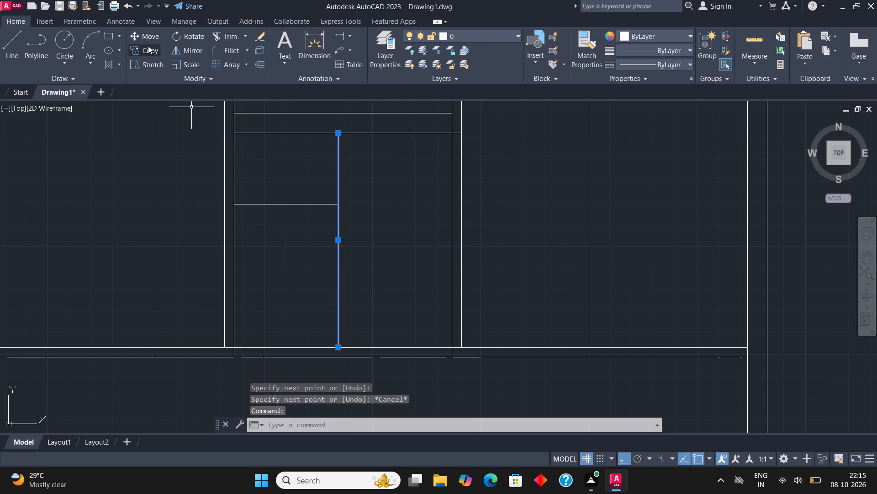
click(148, 47)
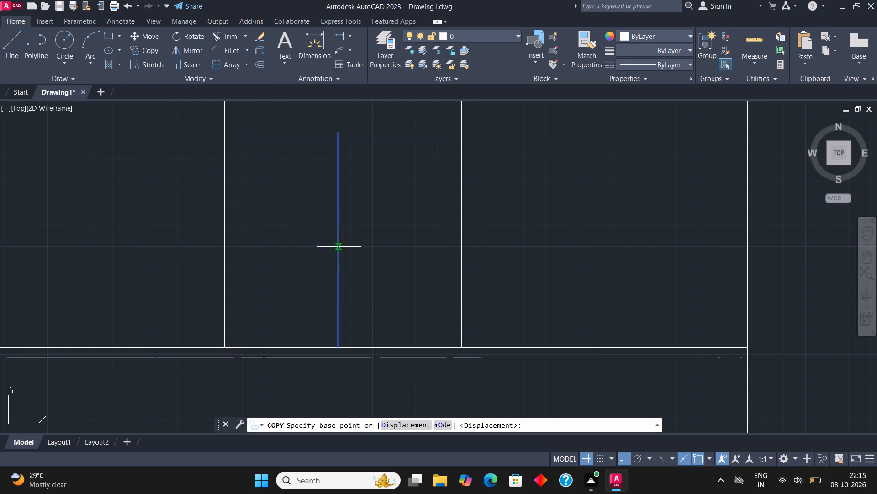
click(339, 247)
text(4.5")
key(Return)
key(Escape)
Draw a line 3' down from the top of the copied vertical line, continuing horizontally to the bay's right wall.
scroll(350, 245, down, 1)
middle_drag(350, 245, 374, 268)
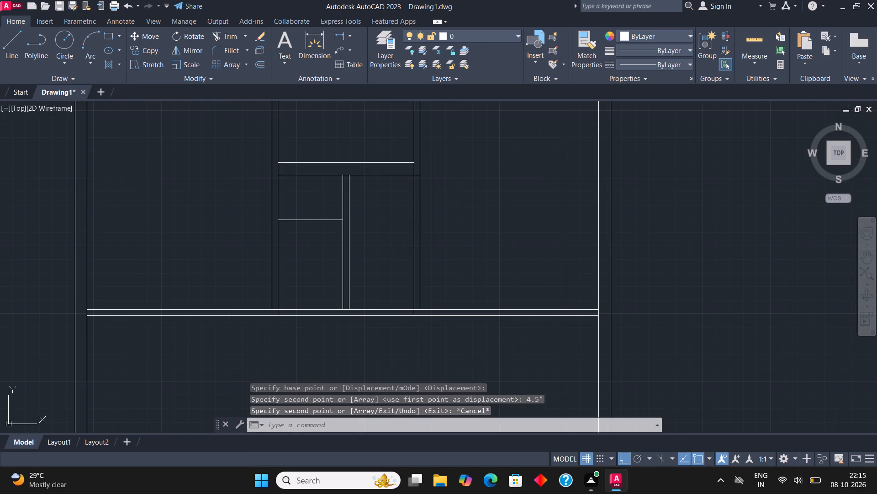
middle_drag(374, 268, 374, 269)
scroll(402, 186, down, 1)
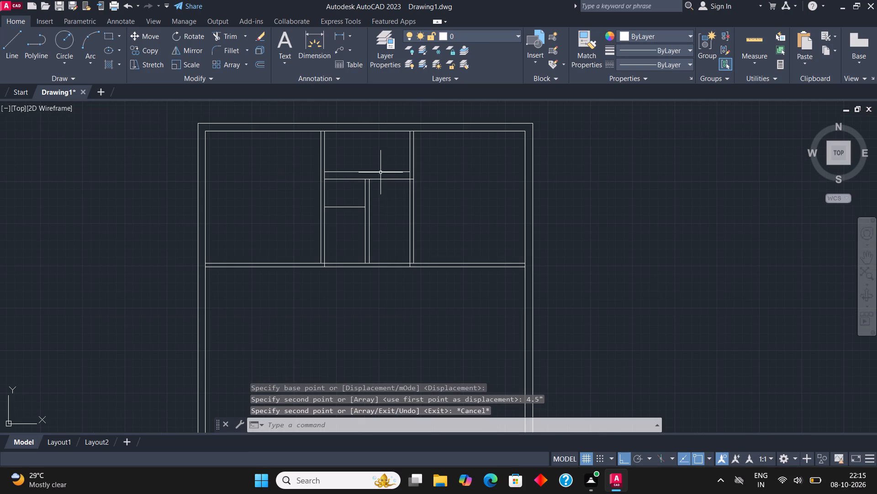
scroll(388, 187, up, 2)
middle_drag(382, 198, 358, 226)
click(18, 38)
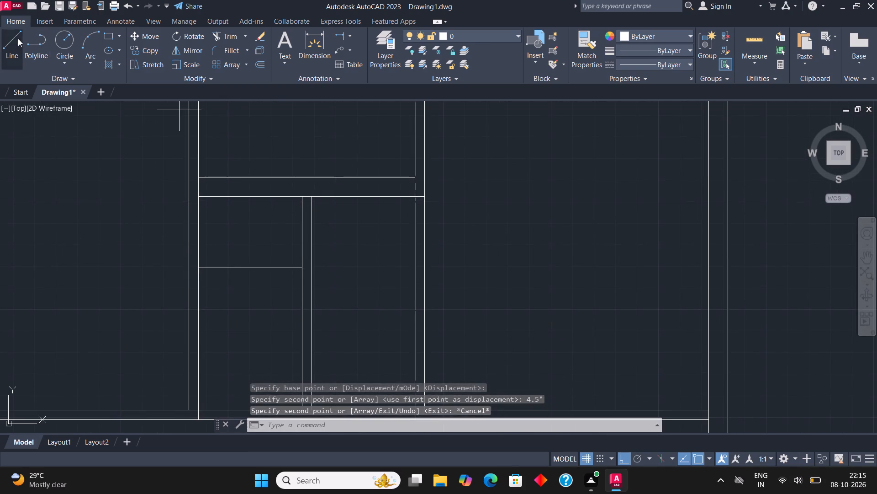
click(311, 195)
text(3')
key(Return)
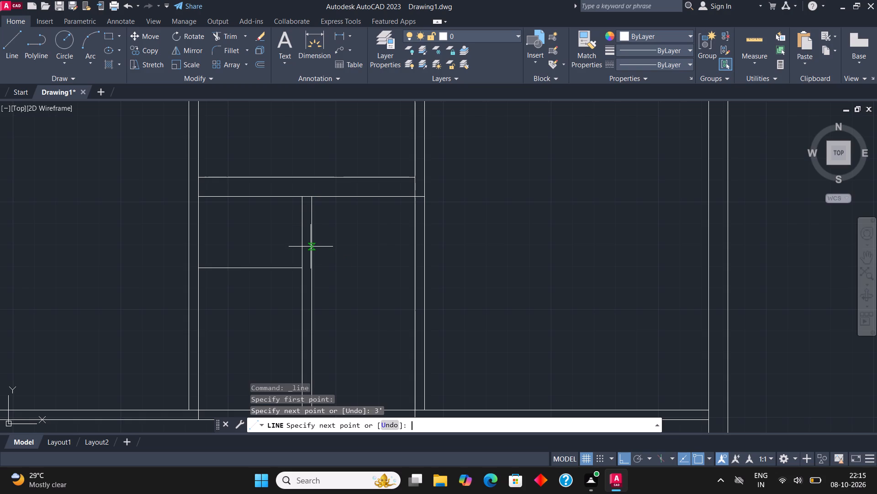
click(412, 274)
key(Escape)
Copy the left compartment's horizontal bottom line 2.5" downward.
middle_drag(403, 263, 416, 220)
scroll(268, 230, up, 1)
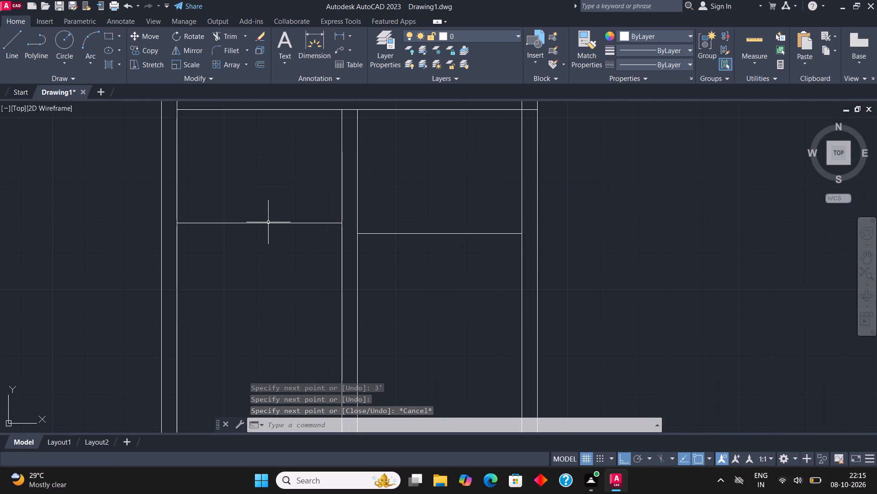
click(269, 222)
click(151, 54)
click(252, 227)
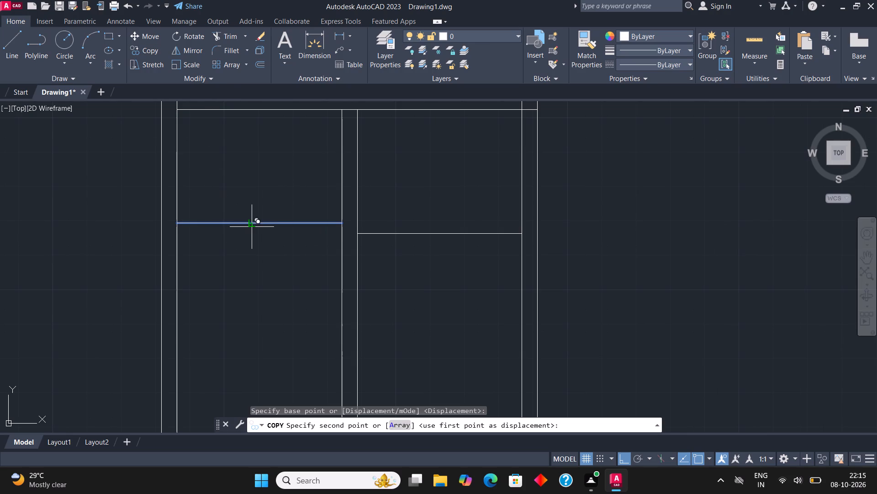
text(2.5")
key(Return)
key(Escape)
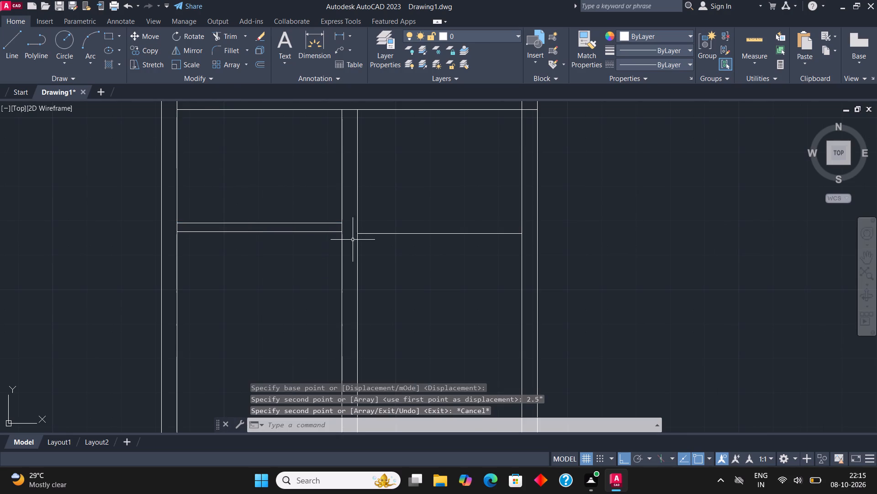
Copy the right compartment's horizontal line 2.5" downward.
scroll(356, 240, down, 2)
middle_drag(336, 231, 302, 224)
scroll(347, 231, up, 1)
click(348, 230)
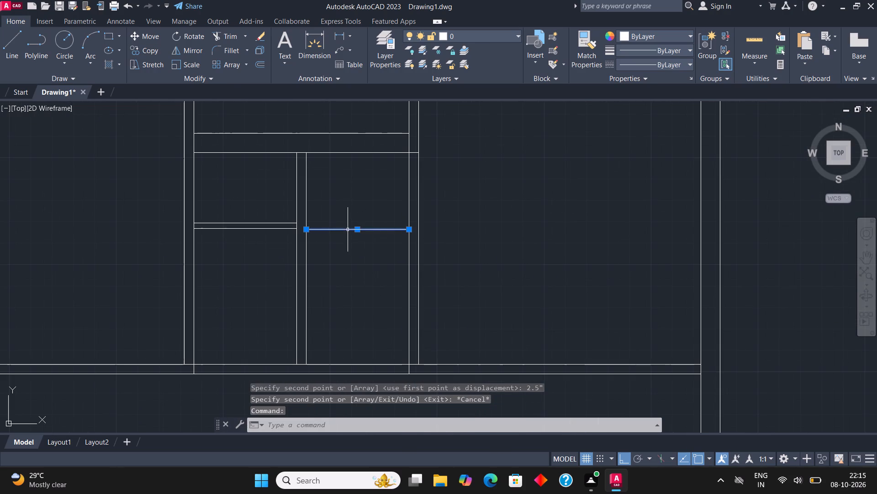
click(145, 49)
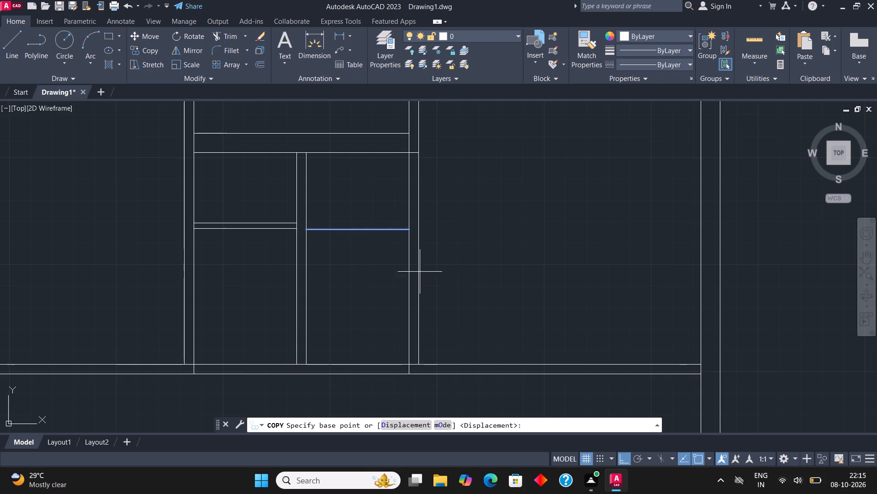
scroll(379, 242, up, 1)
click(339, 223)
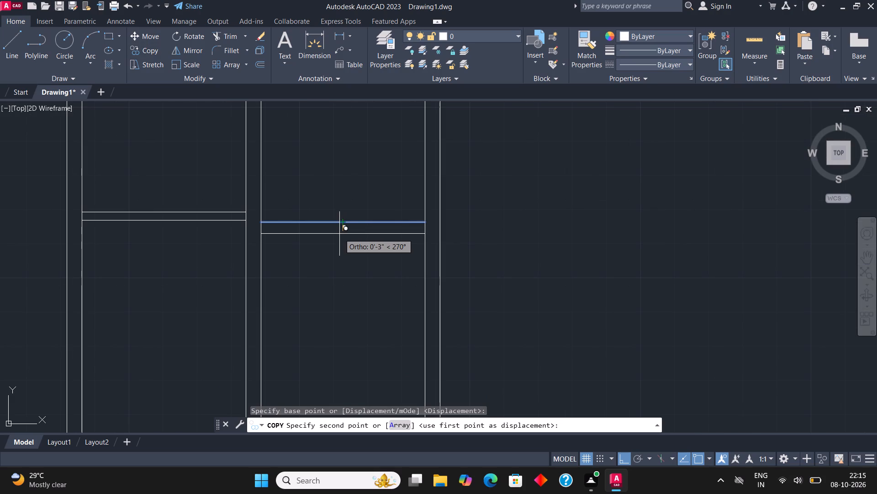
text(2.5")
key(Return)
key(Escape)
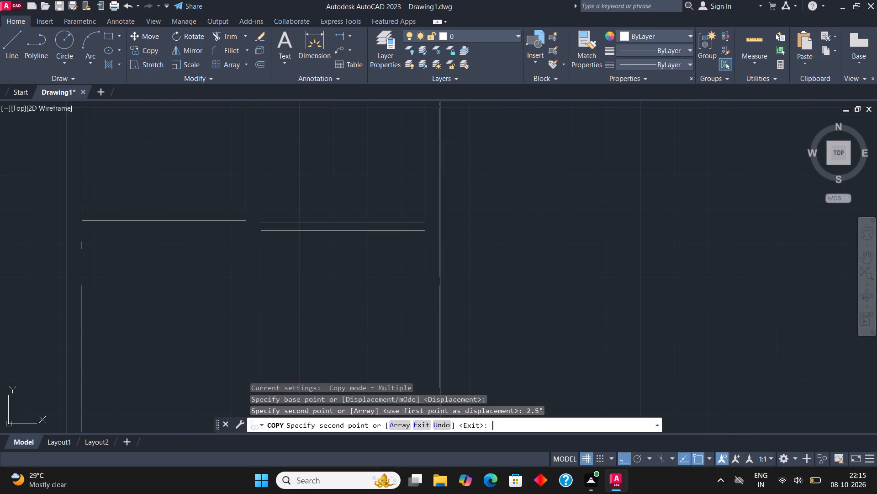
Draw a line 2' up from the left compartment's bottom-left corner, continuing horizontally to the central dividing wall.
scroll(339, 234, down, 2)
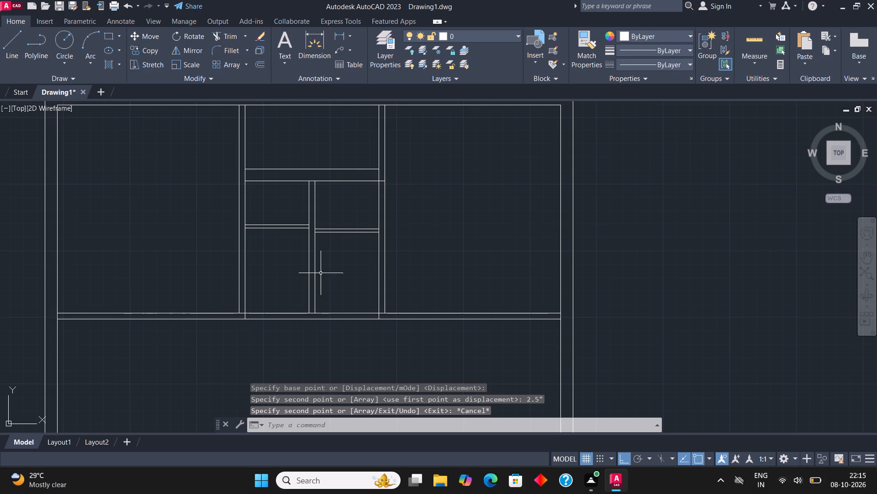
middle_drag(312, 293, 409, 252)
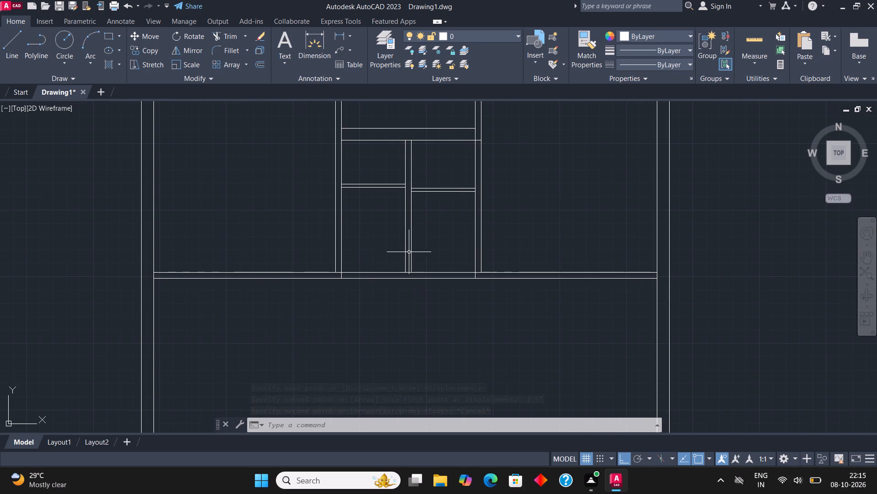
scroll(396, 255, up, 1)
middle_drag(399, 255, 383, 253)
scroll(383, 252, up, 1)
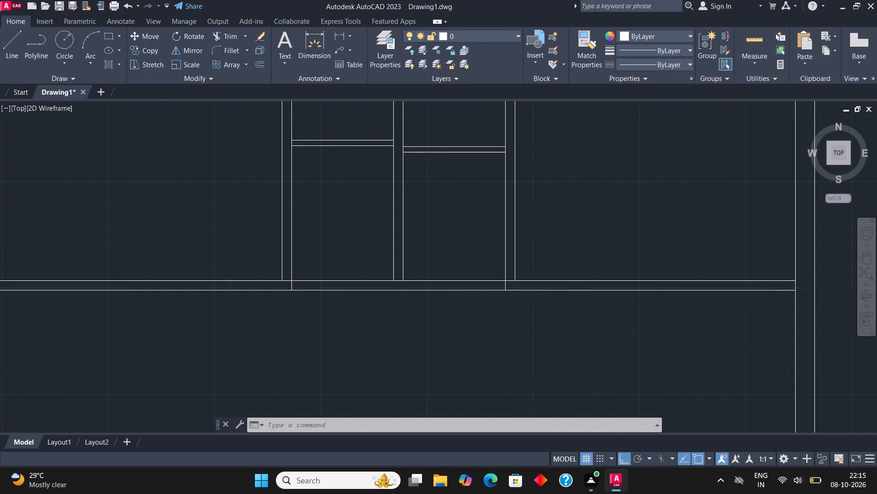
click(13, 38)
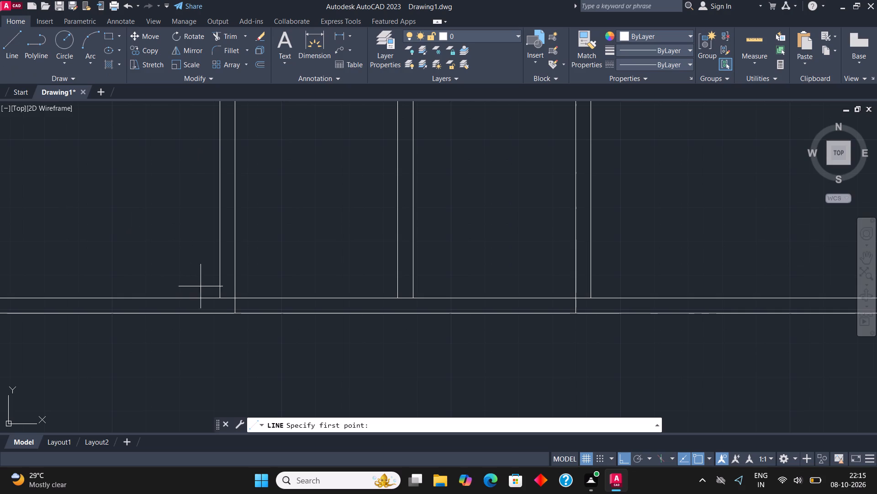
click(236, 296)
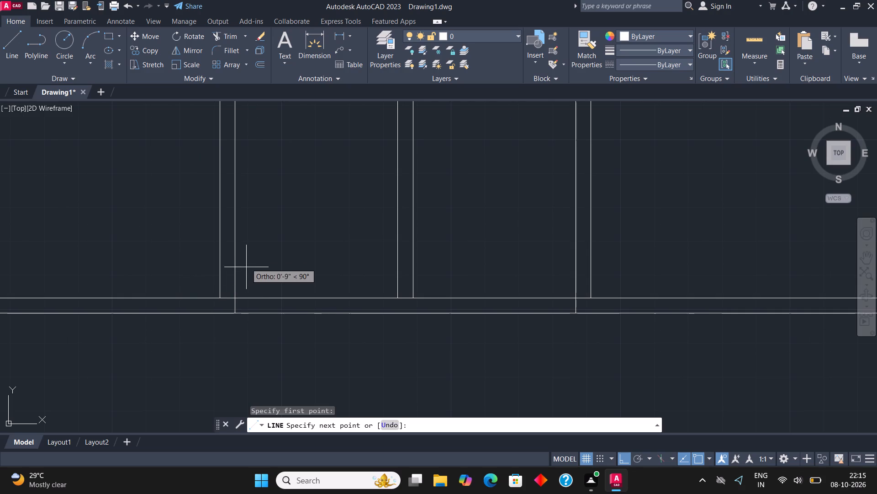
text(2')
key(Return)
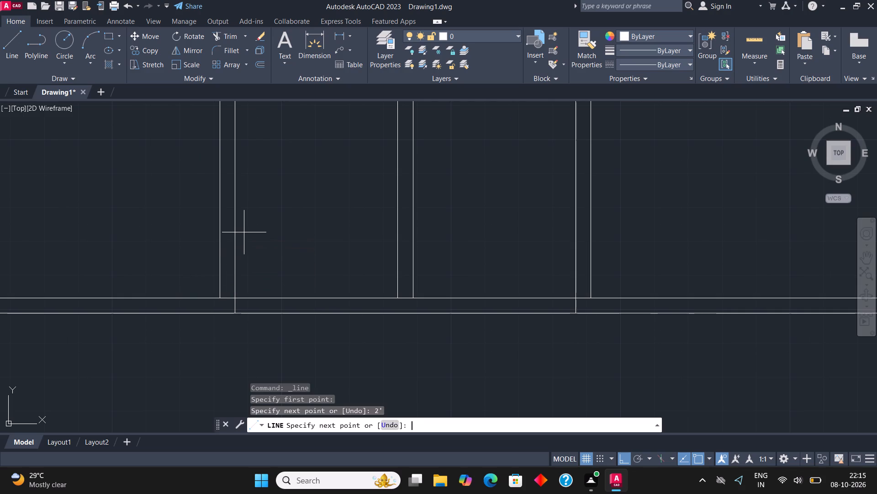
scroll(334, 226, down, 1)
middle_drag(336, 239, 337, 289)
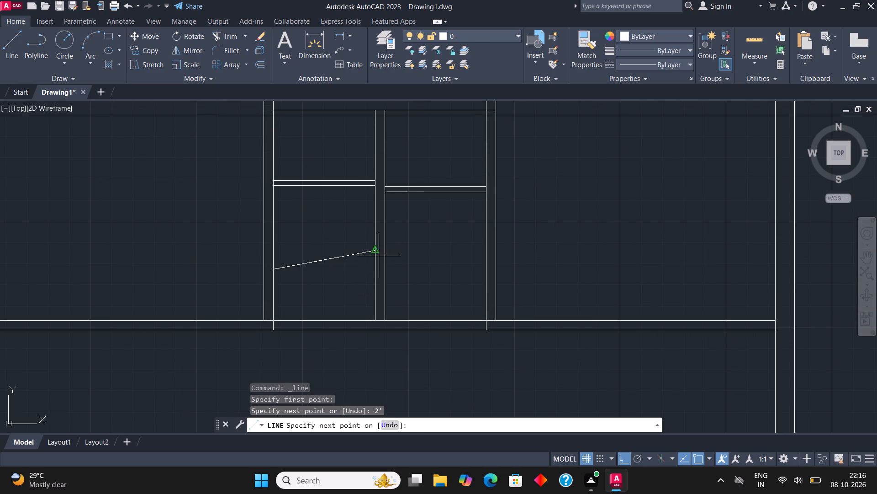
click(375, 269)
key(Escape)
Copy the new horizontal line in the left compartment 4.5" downward.
click(331, 273)
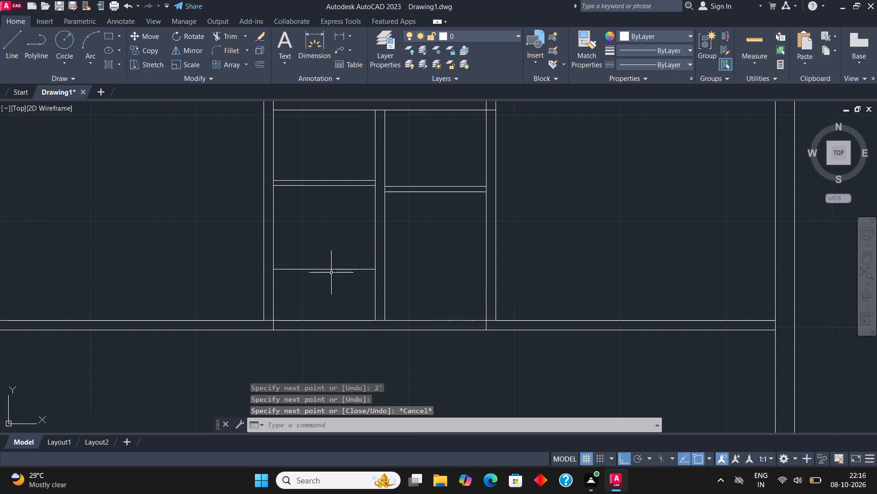
scroll(331, 272, up, 2)
click(322, 265)
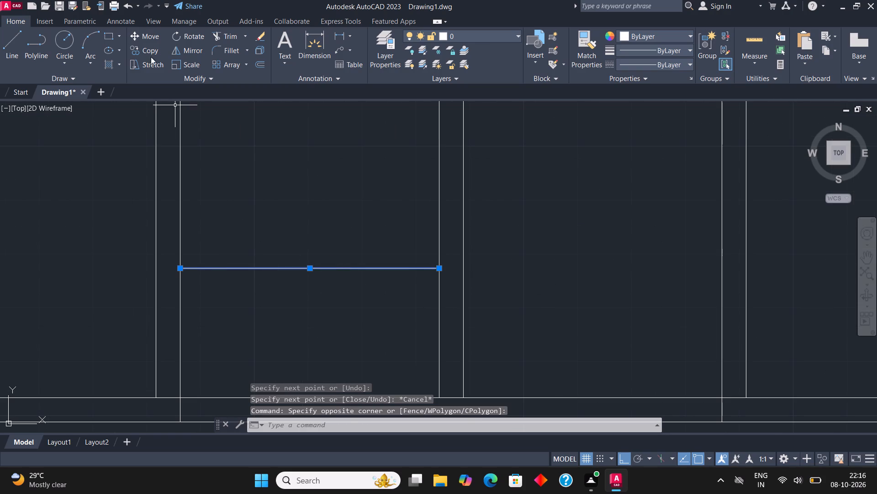
click(148, 50)
click(303, 269)
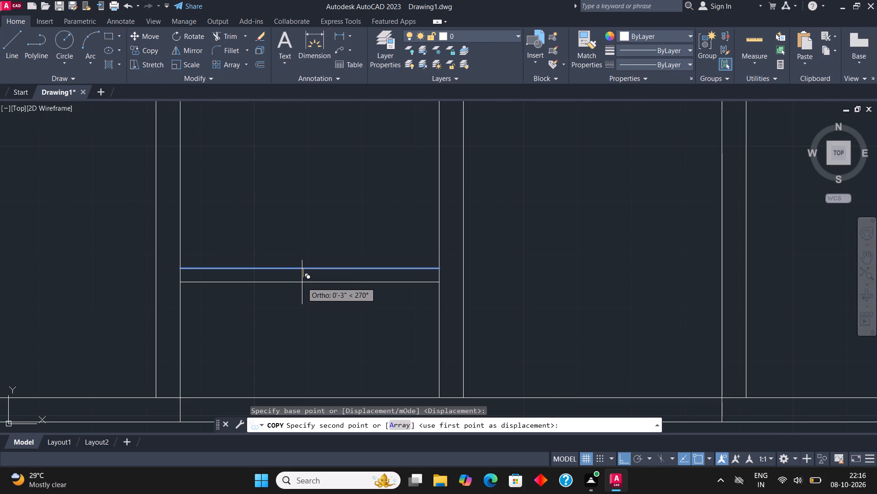
text(4.5")
key(Return)
key(Escape)
Trim the overlapping stubs and segments where the central bay's three vertical walls meet the bottom wall.
scroll(302, 282, down, 4)
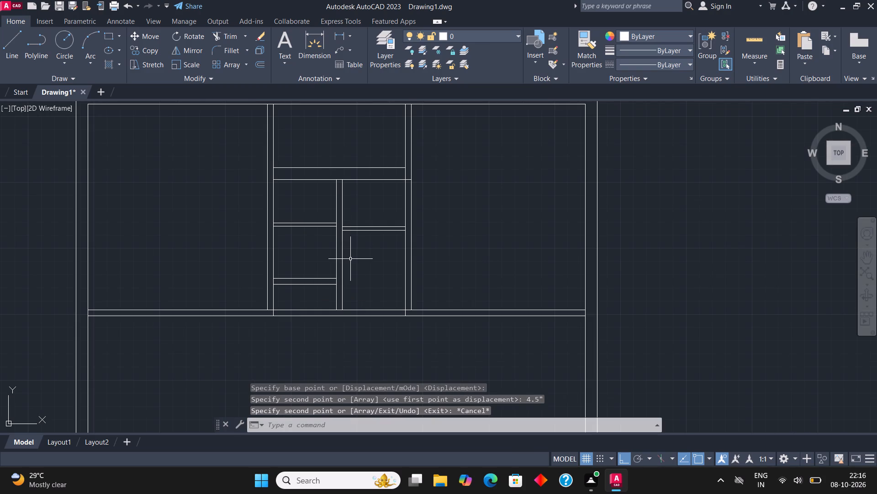
middle_drag(363, 284, 312, 260)
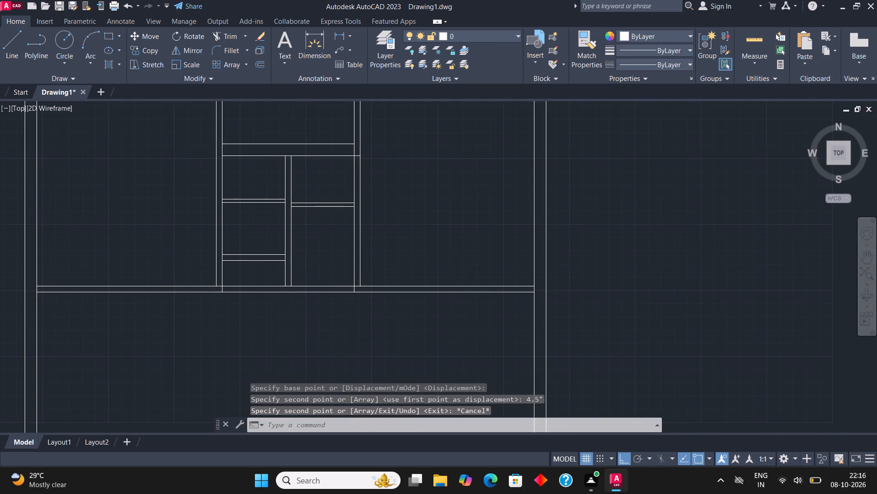
middle_drag(238, 286, 315, 304)
scroll(315, 304, up, 2)
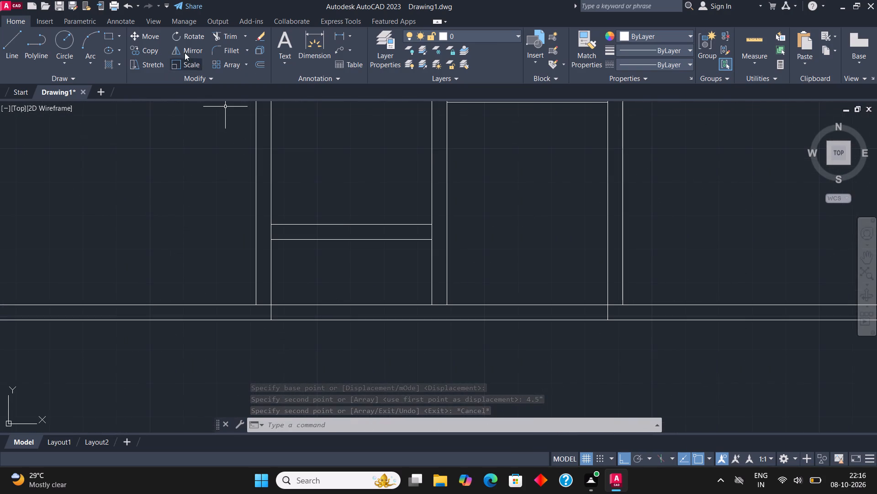
click(230, 32)
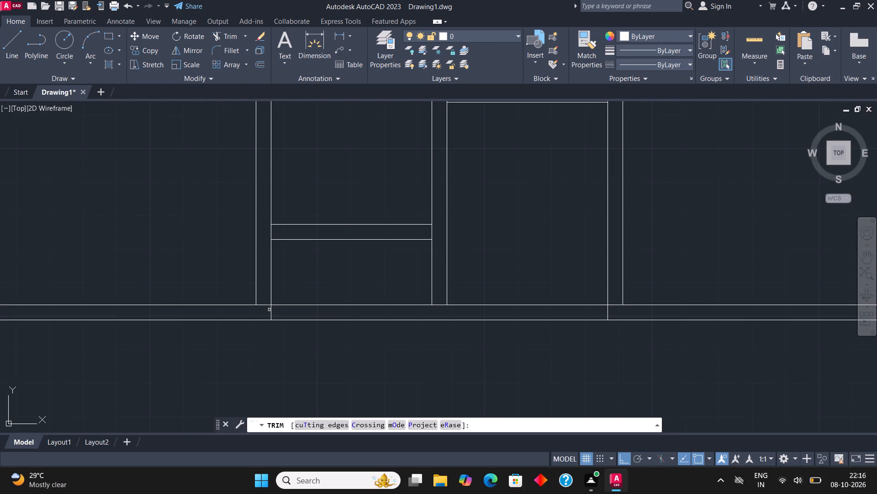
click(272, 314)
click(265, 305)
scroll(265, 306, down, 2)
scroll(394, 308, up, 1)
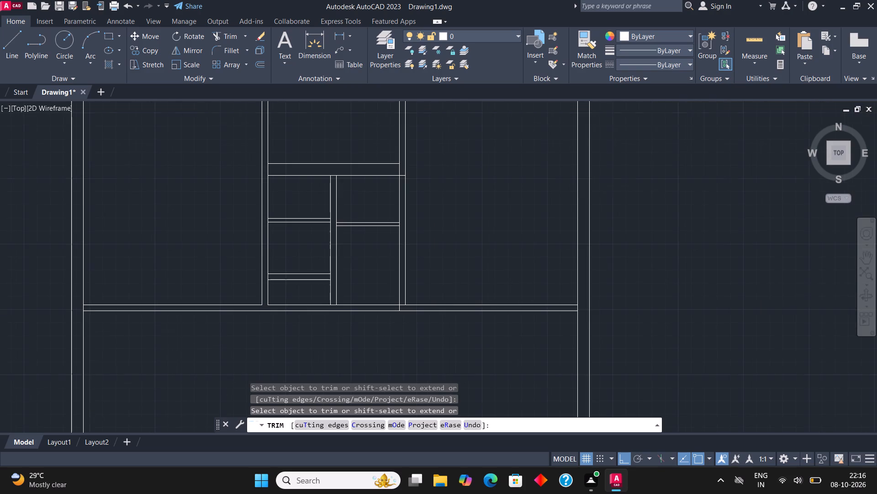
scroll(394, 308, up, 2)
click(402, 306)
click(411, 301)
click(412, 293)
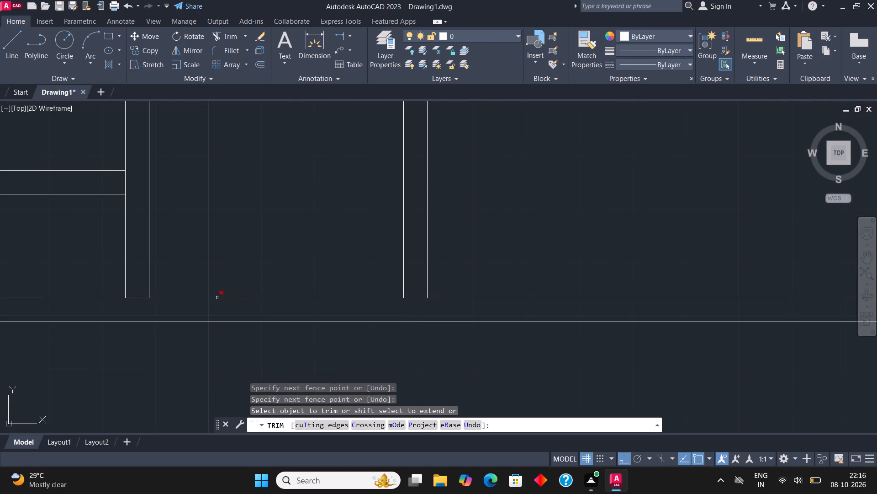
click(136, 298)
scroll(137, 299, down, 3)
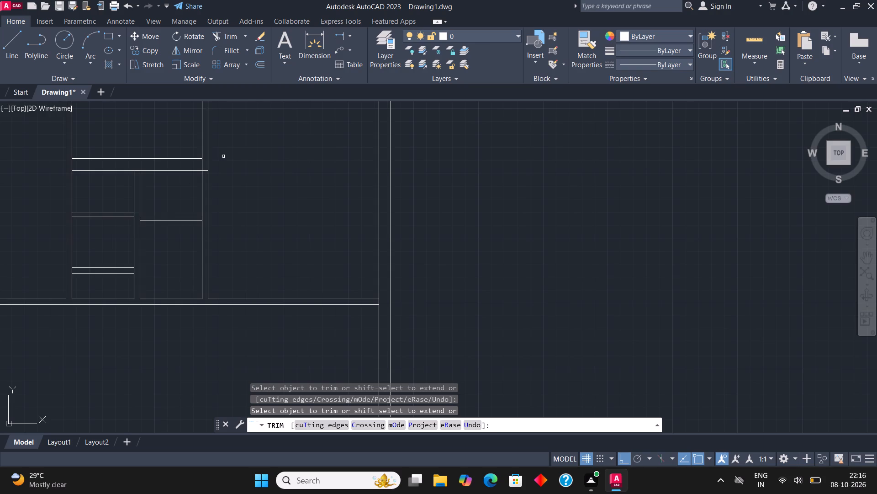
Trim the wall lines crossing both ends of the horizontal wall between the upper central room and the compartments.
click(202, 164)
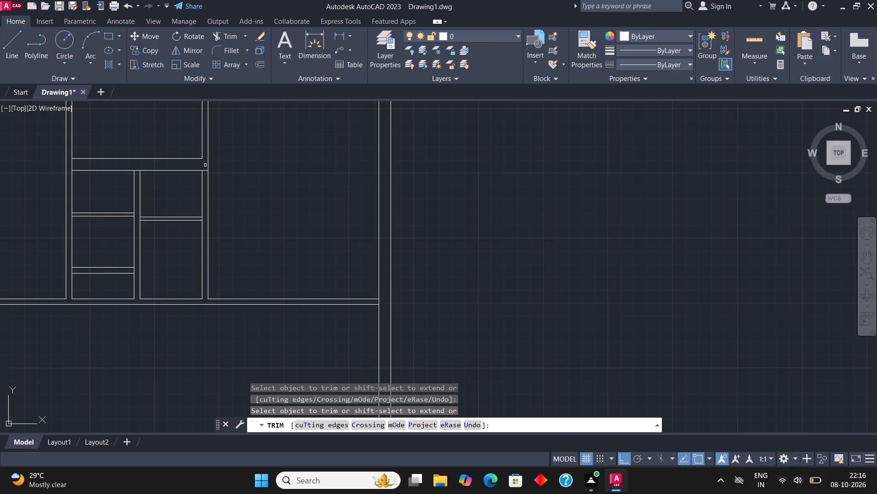
scroll(206, 167, up, 2)
click(201, 175)
scroll(201, 175, down, 2)
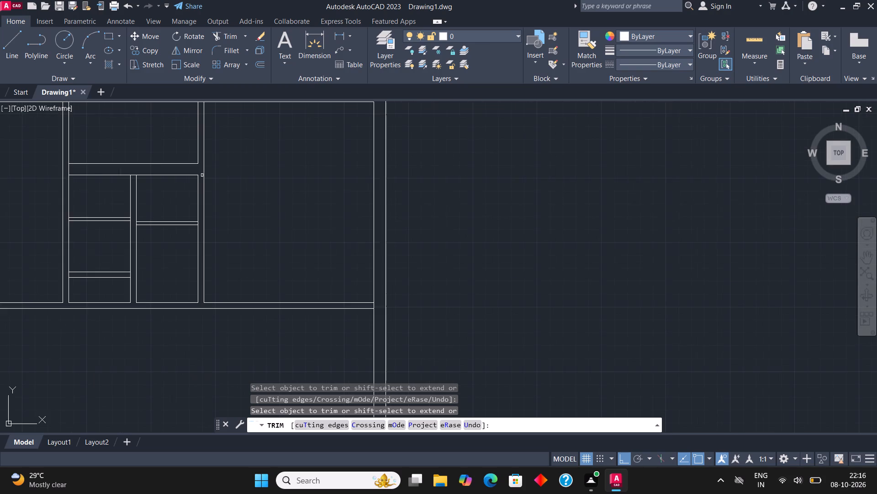
middle_drag(250, 184, 356, 198)
scroll(171, 183, up, 1)
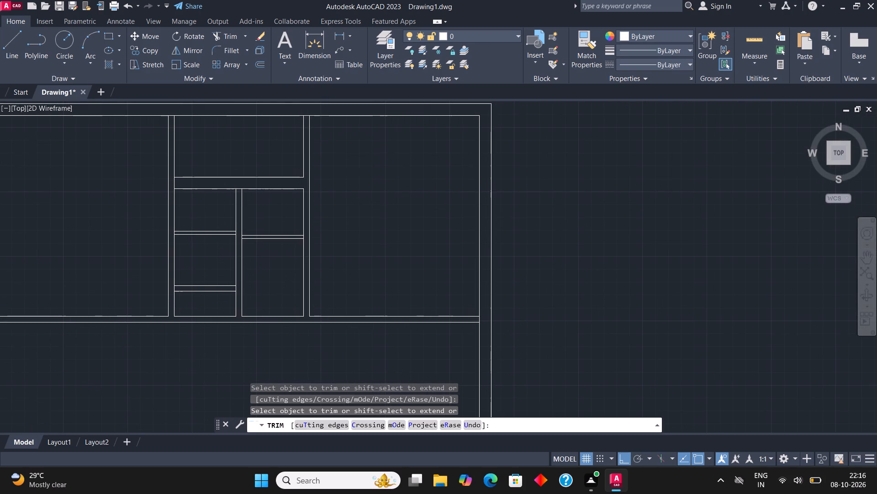
click(174, 185)
scroll(174, 185, down, 2)
middle_drag(184, 185, 264, 204)
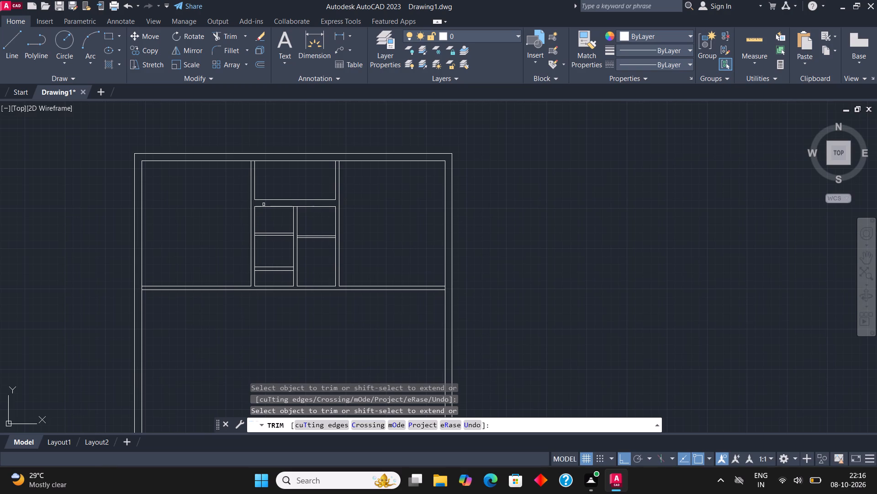
key(Escape)
Draw a horizontal line between the central bay's outermost wall lines, just above the upper central room's bottom edge.
scroll(303, 195, up, 2)
middle_drag(311, 206, 322, 232)
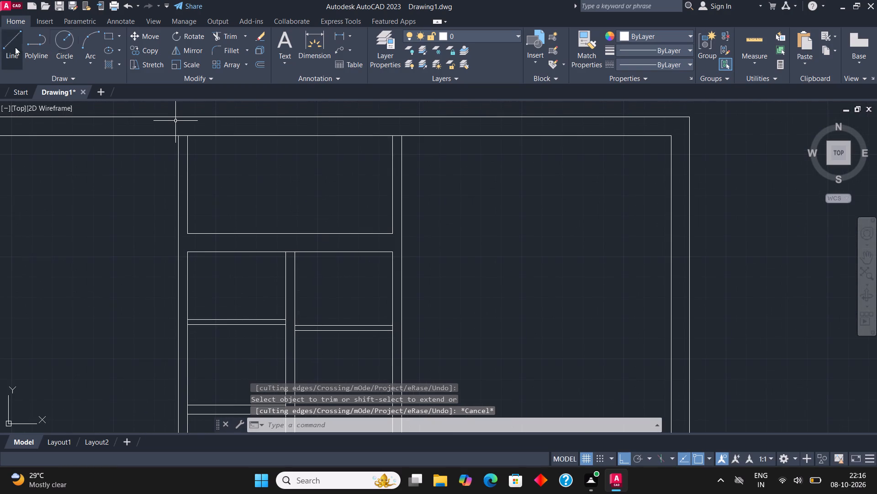
click(5, 38)
scroll(180, 226, up, 2)
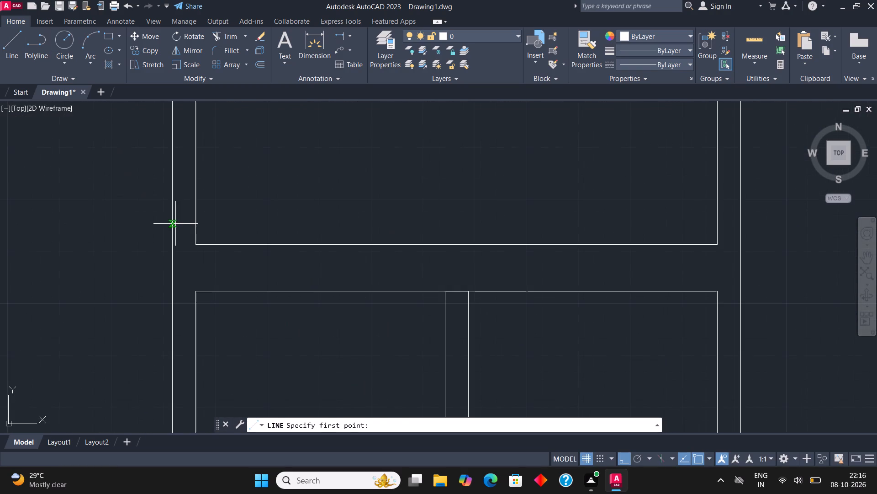
click(173, 222)
scroll(176, 222, down, 2)
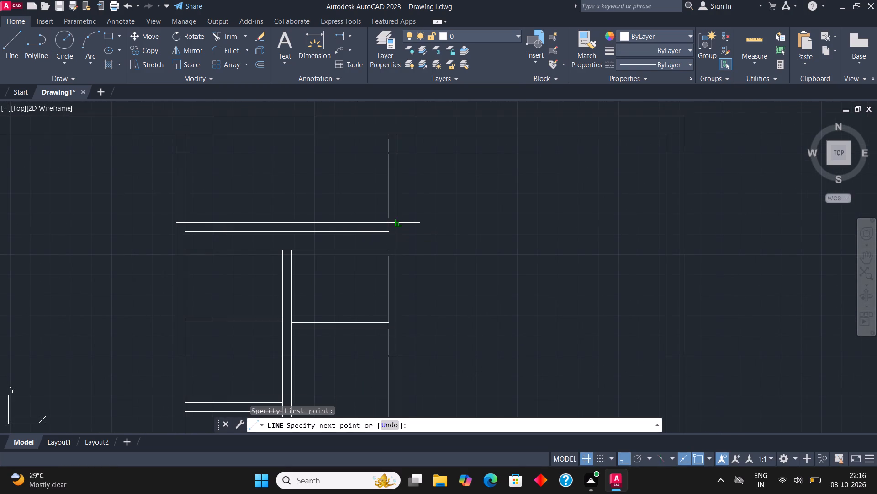
click(397, 223)
key(Escape)
Trim the line's middle span across the upper central room, leaving short caps across the two side walls.
click(230, 37)
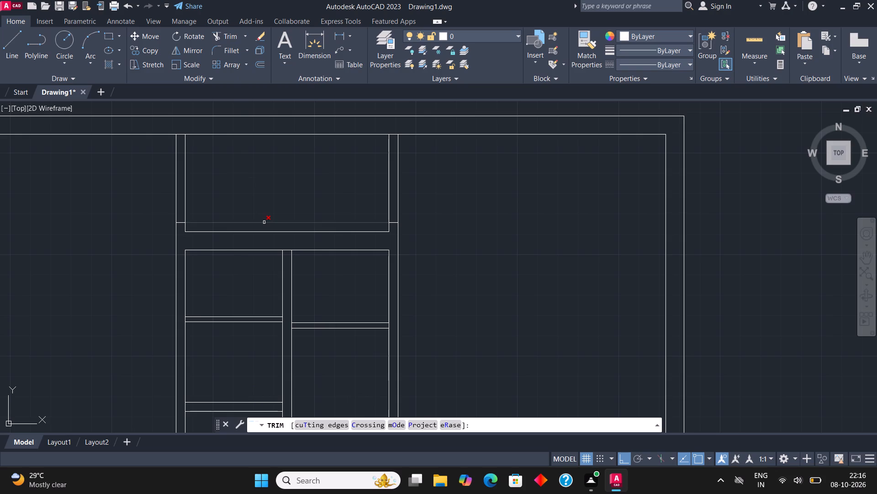
click(264, 222)
key(Escape)
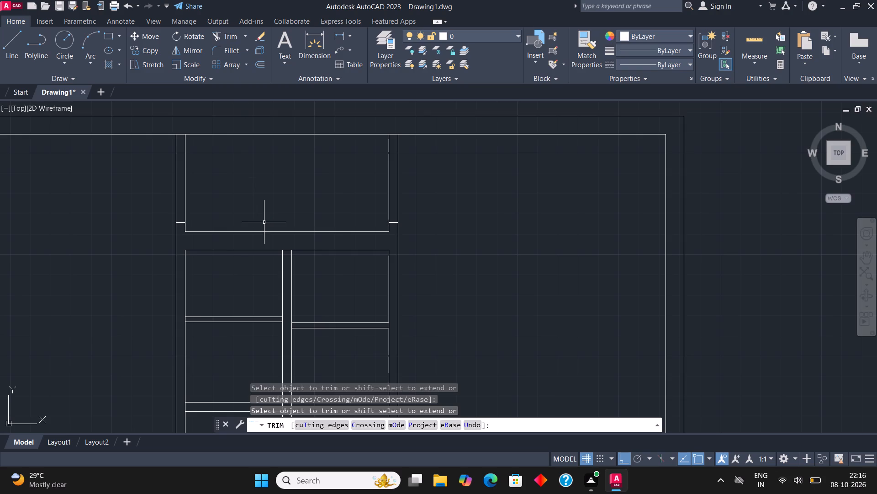
Draw a rectangle spanning the thickness of the horizontal wall below the upper central room, near the middle of its length.
scroll(265, 222, up, 1)
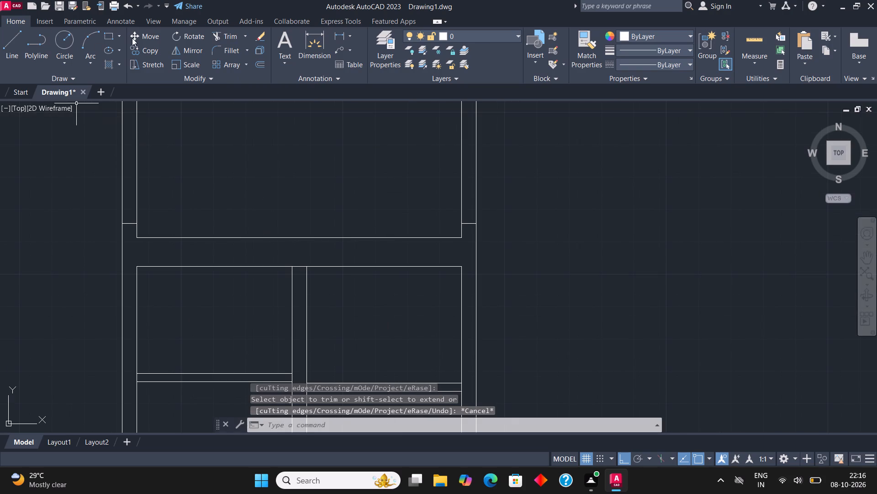
click(110, 33)
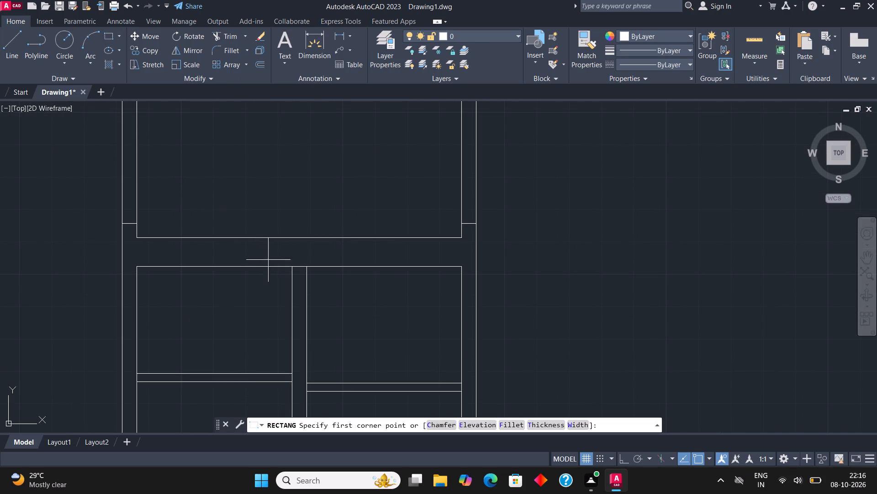
click(243, 266)
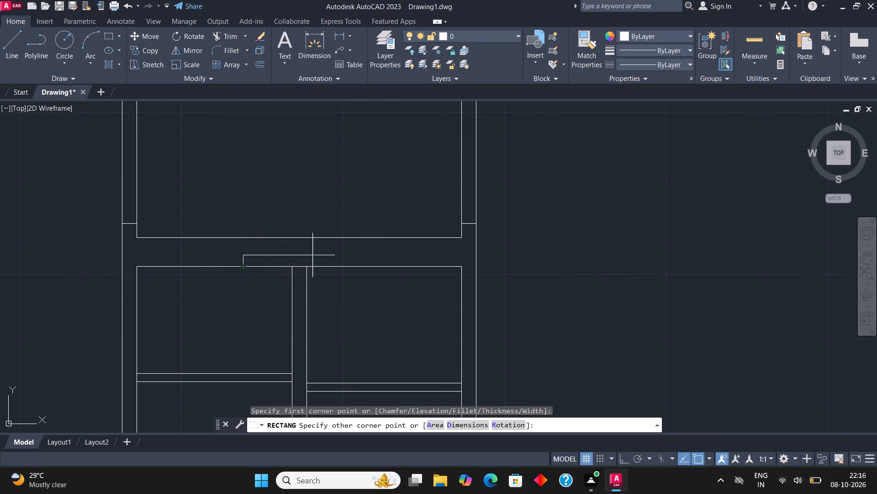
click(361, 239)
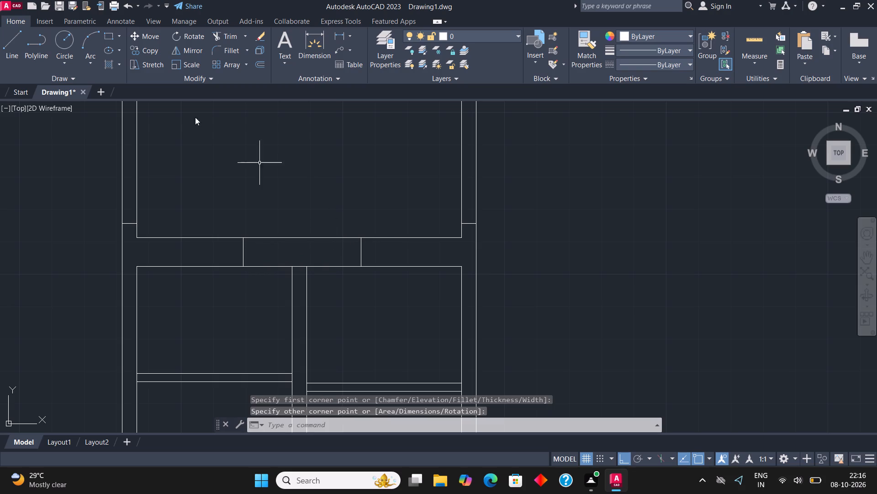
Draw two vertical lines across the horizontal wall below the upper central room, one near each end of the wall.
click(13, 38)
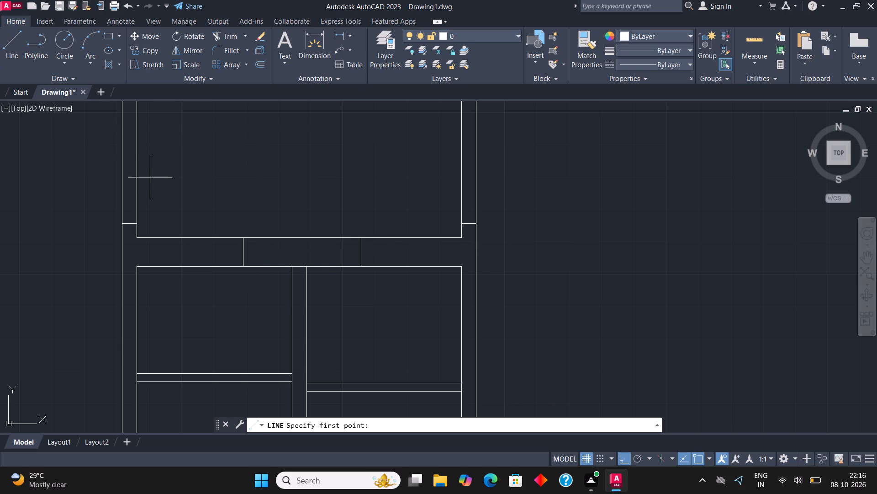
click(162, 263)
click(163, 242)
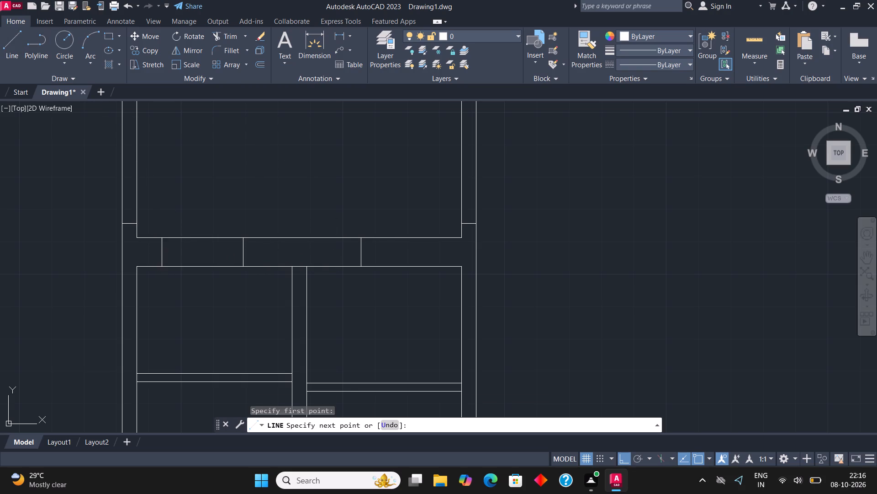
click(18, 35)
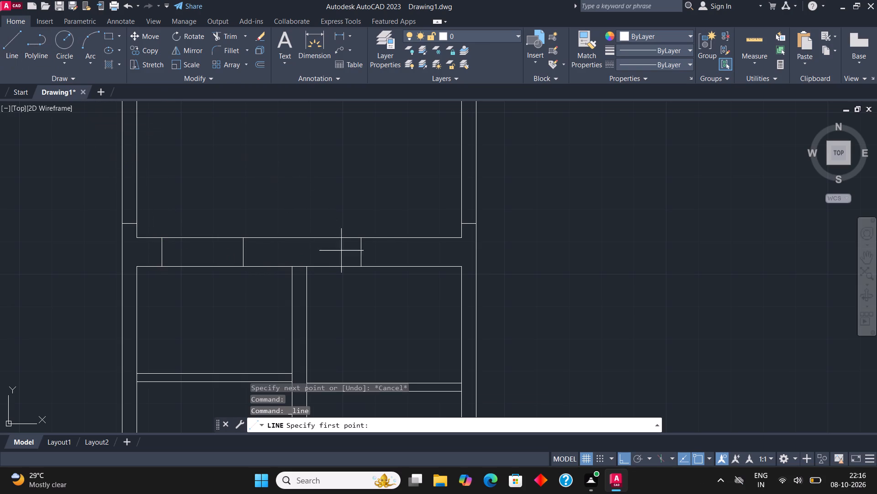
click(428, 268)
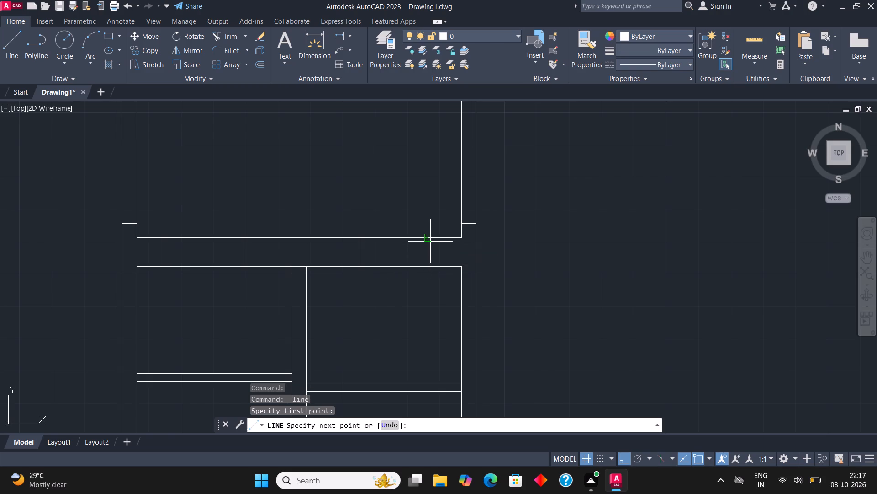
click(430, 242)
key(Escape)
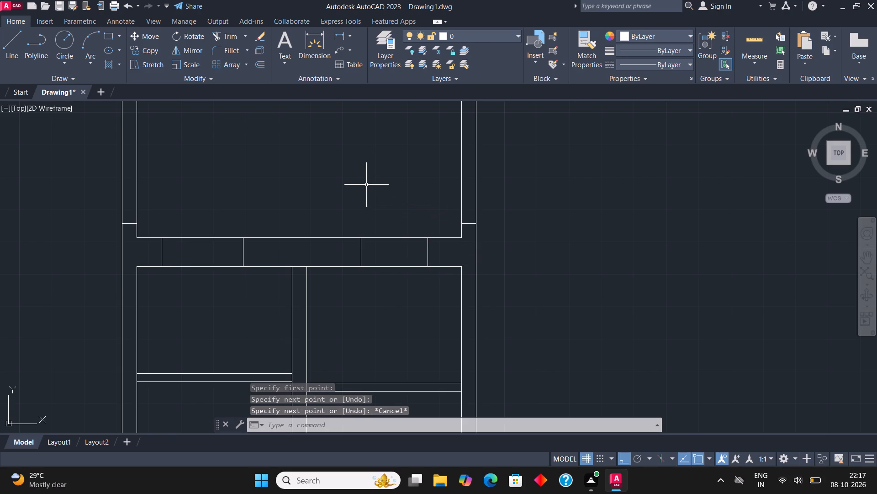
Stretch the right edge of the rectangle in that horizontal wall slightly inward to narrow the rectangle.
click(360, 250)
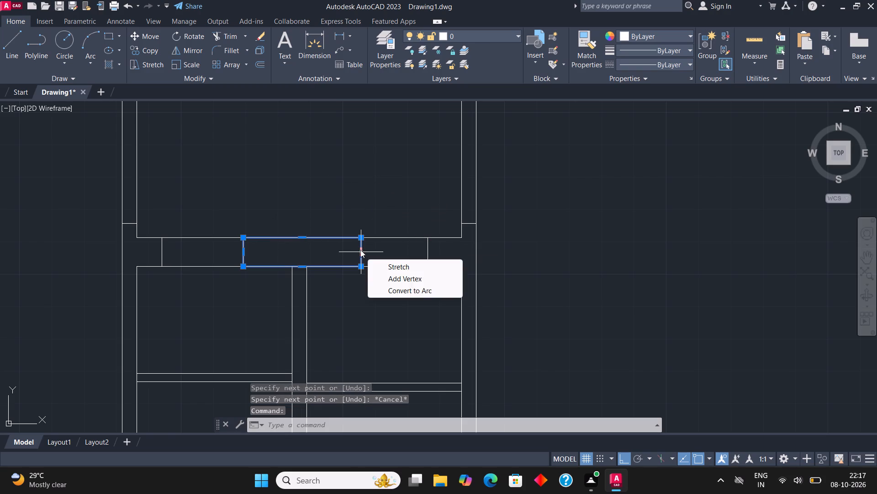
key(Escape)
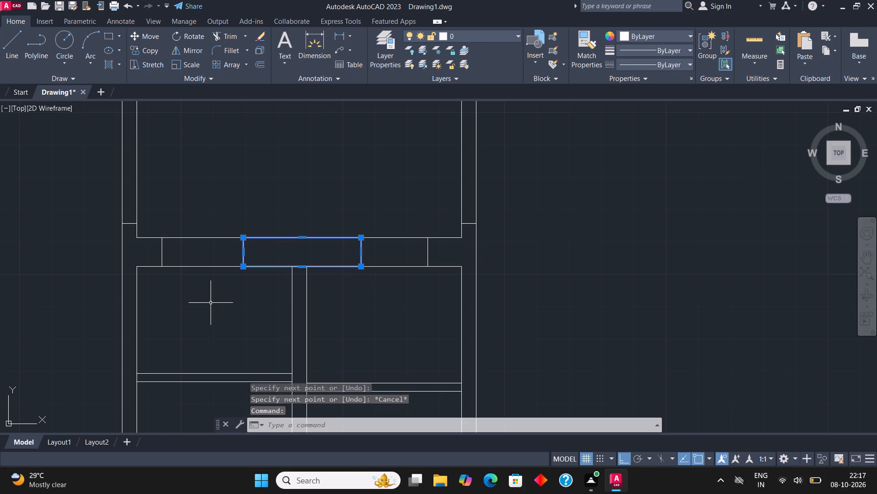
key(Escape)
click(361, 249)
scroll(361, 249, up, 4)
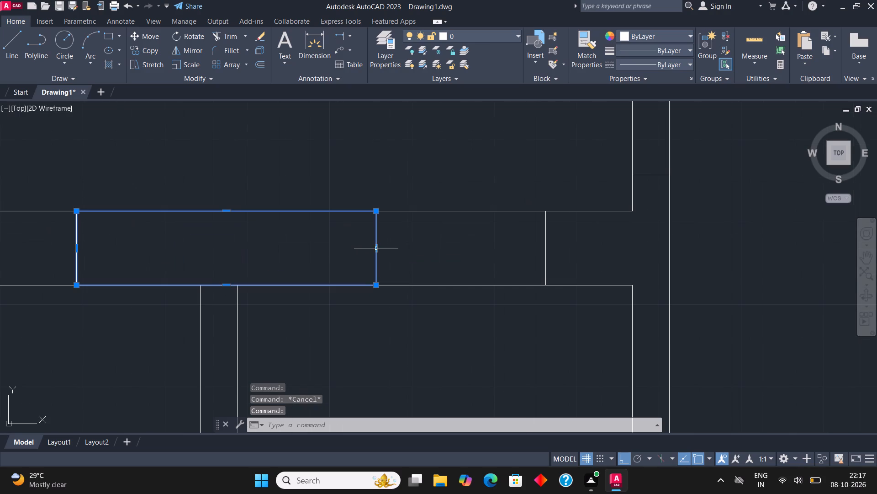
click(375, 250)
click(353, 242)
scroll(353, 251, down, 3)
key(Escape)
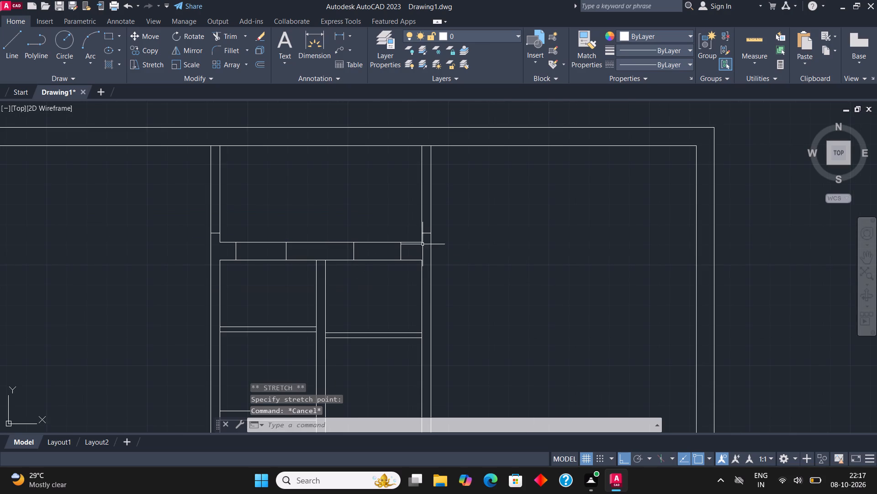
Draw a short vertical line extending the compartments' central partition's right face down across the long horizontal wall below.
middle_drag(405, 292, 383, 261)
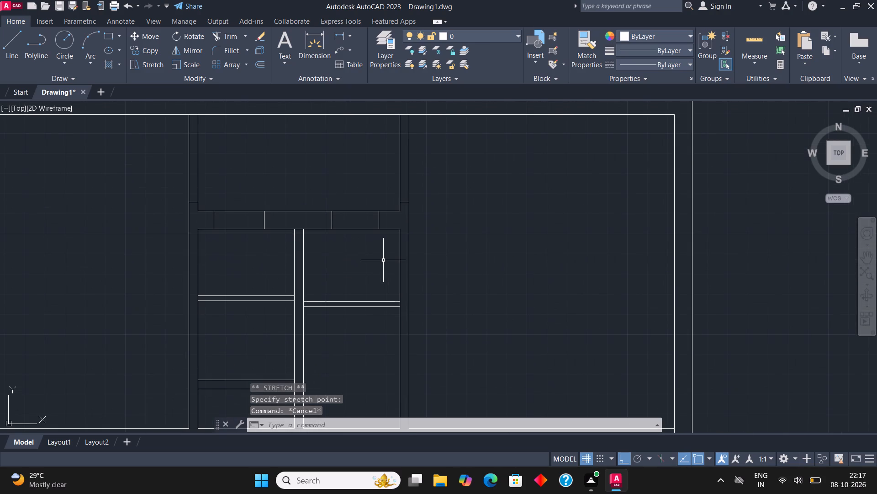
middle_drag(383, 260, 383, 231)
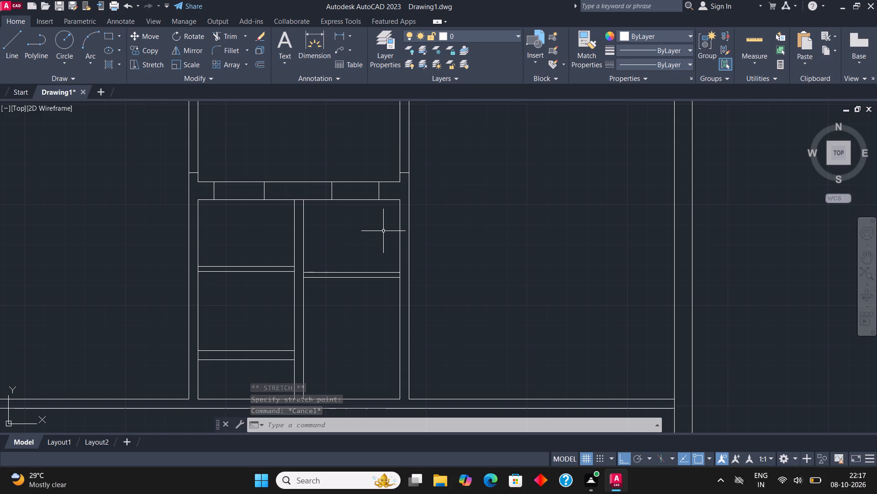
scroll(383, 231, down, 1)
middle_drag(390, 312, 382, 290)
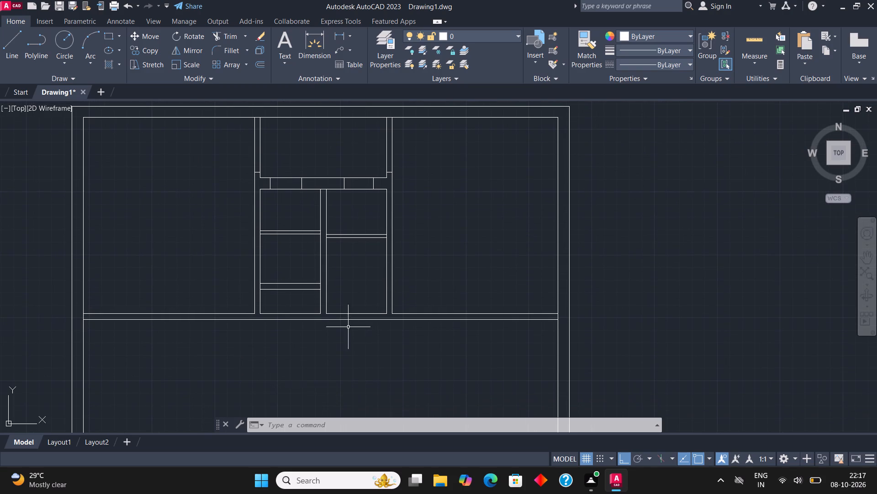
scroll(331, 315, up, 3)
click(10, 39)
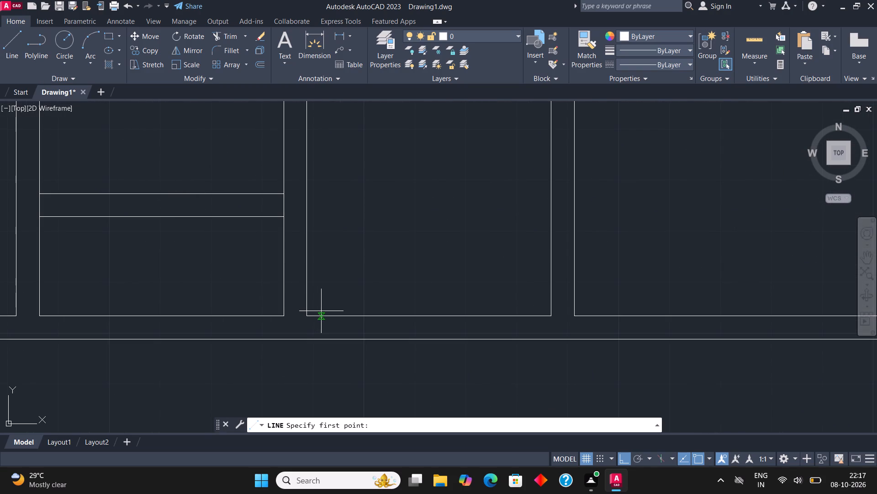
click(306, 313)
click(304, 338)
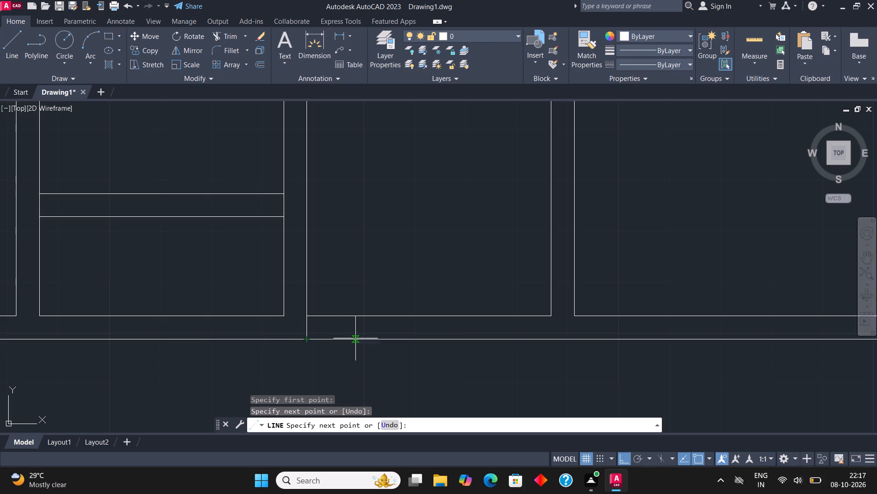
middle_drag(459, 325, 485, 322)
key(Escape)
scroll(467, 320, down, 1)
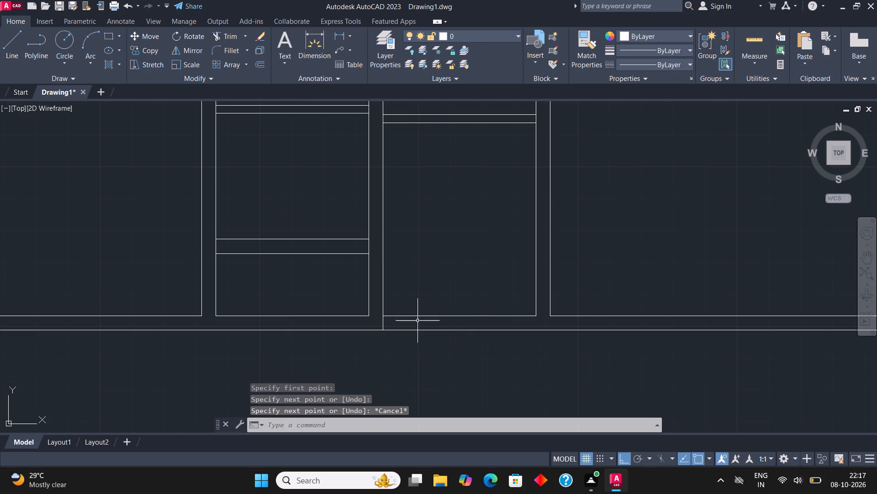
Draw short vertical lines across the long horizontal wall, extending the left side wall's outer face and the central partition's left face.
click(19, 51)
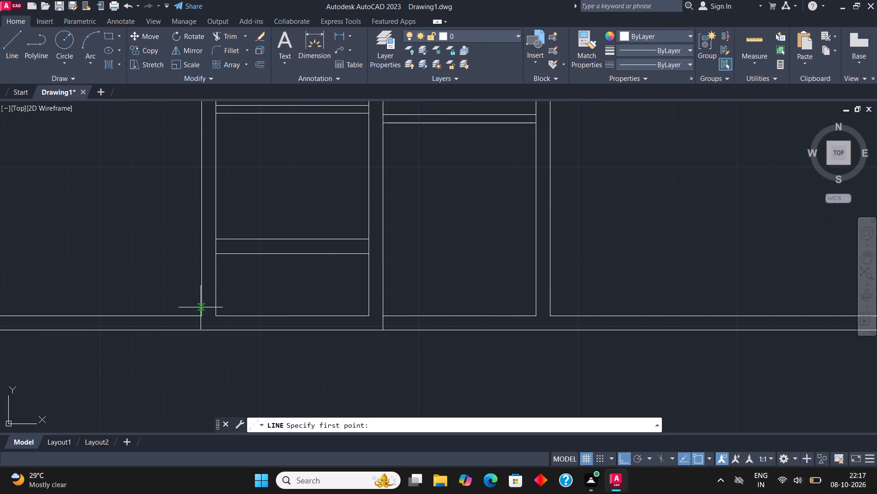
click(201, 315)
click(202, 331)
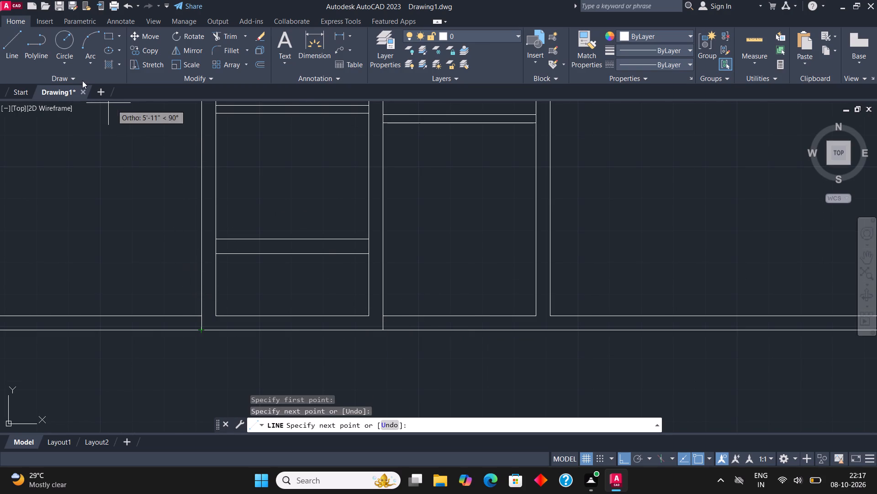
click(11, 38)
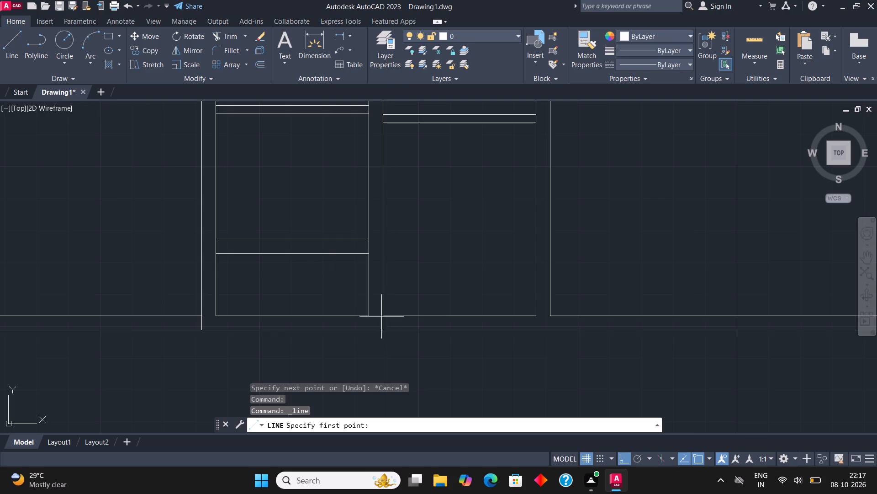
scroll(380, 311, up, 1)
click(362, 317)
click(361, 342)
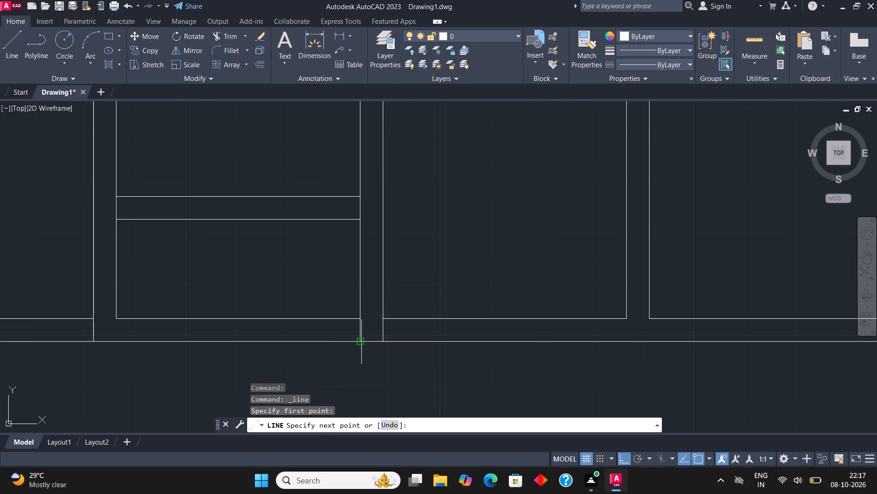
scroll(359, 342, down, 2)
key(Escape)
Draw a short vertical line extending the central bay's right side wall's outer face down across the long horizontal wall.
middle_drag(506, 335, 376, 327)
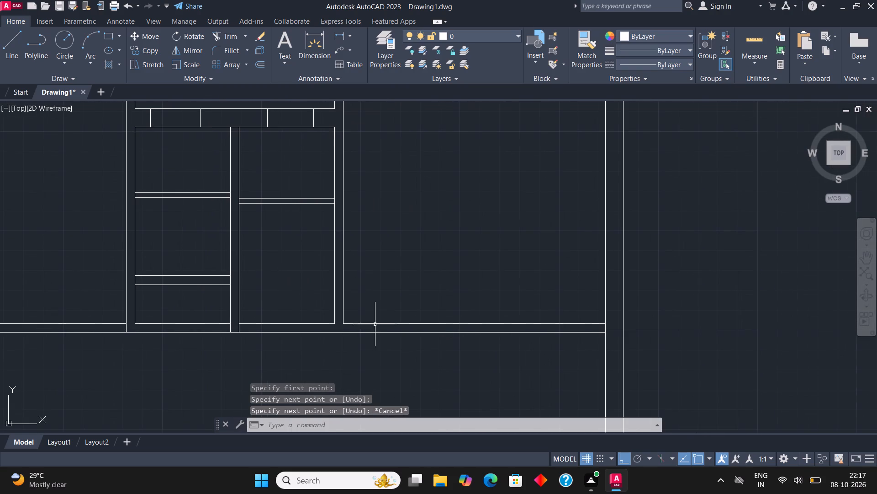
click(15, 30)
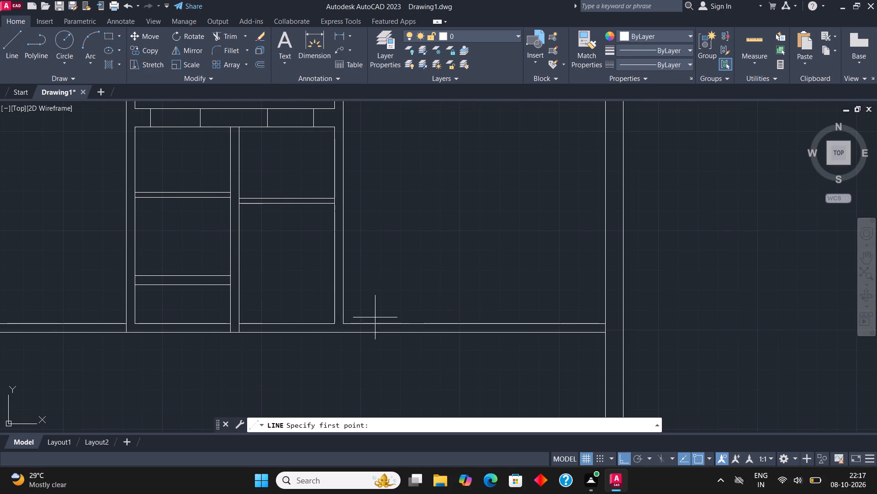
scroll(336, 321, up, 2)
click(350, 325)
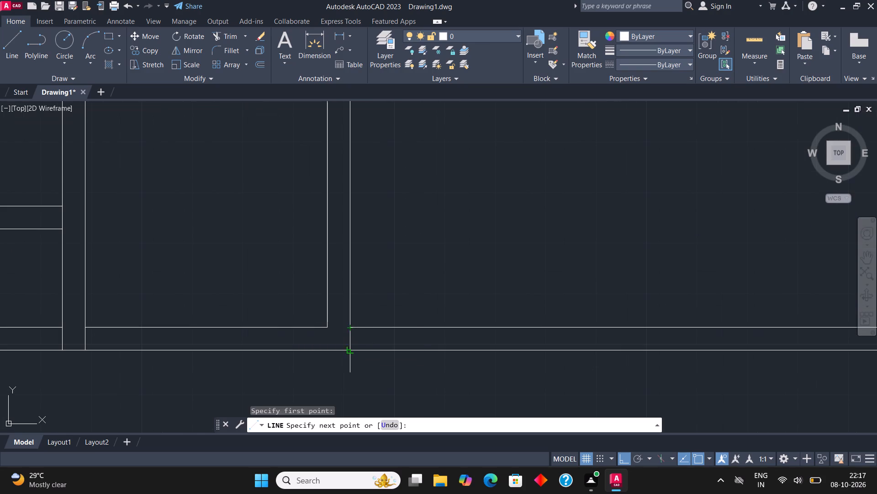
click(352, 348)
scroll(381, 317, down, 2)
key(Escape)
Draw a room outline below the long horizontal wall's left end with connected lines 6' right, 8'7.5" down and 6' back left.
scroll(381, 317, down, 2)
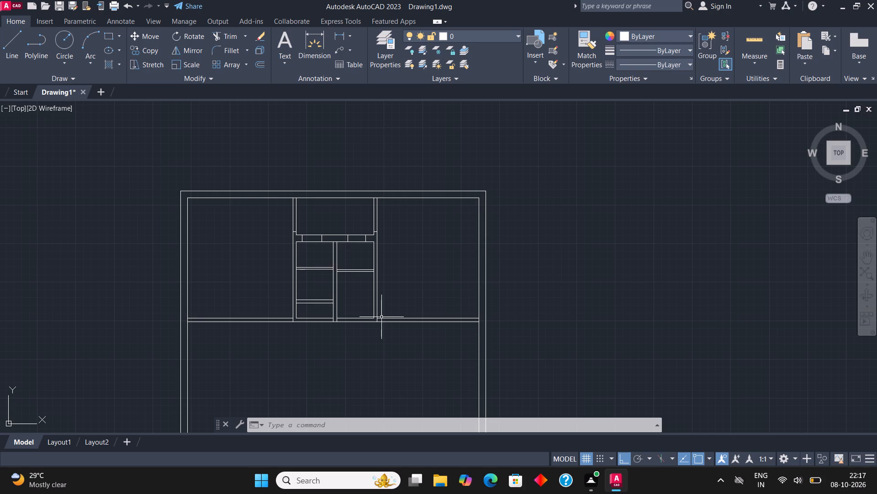
scroll(381, 317, down, 1)
middle_drag(444, 231, 557, 128)
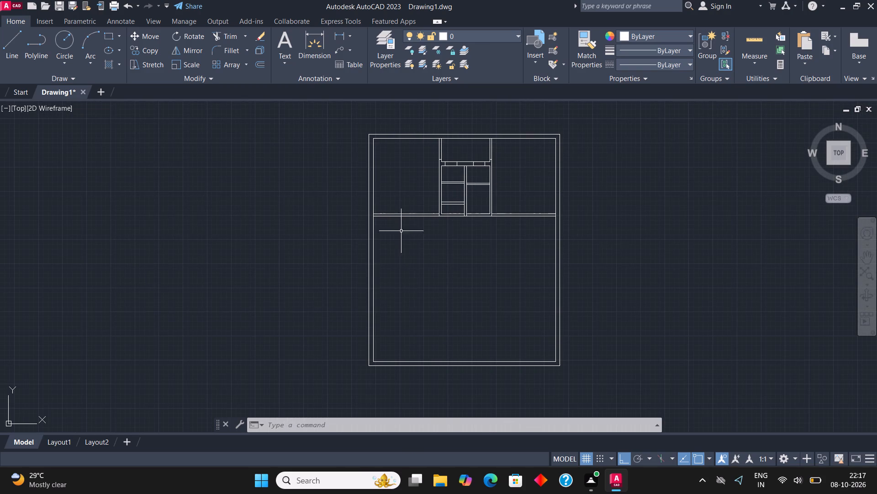
scroll(393, 237, up, 3)
middle_drag(393, 237, 355, 289)
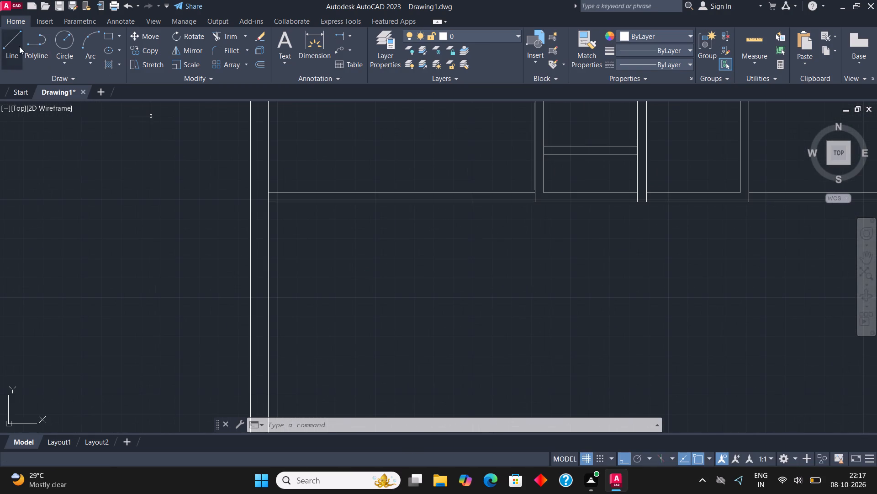
click(19, 46)
click(268, 201)
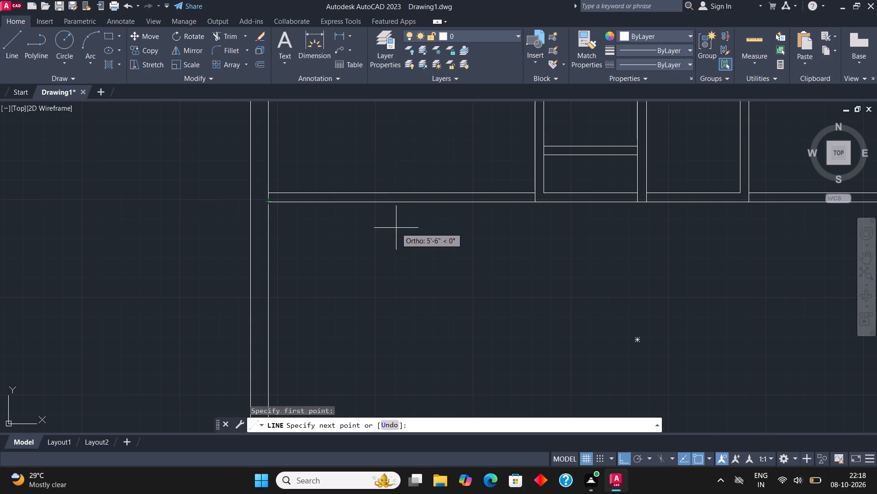
text(6')
key(Return)
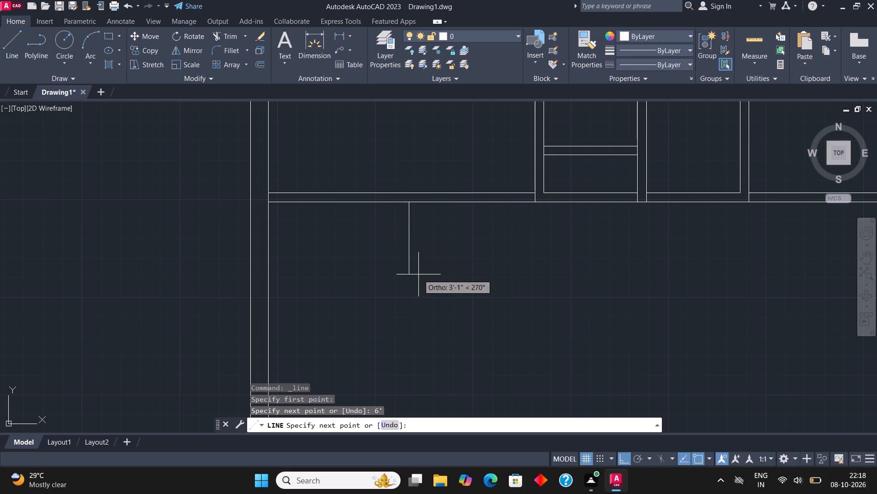
text(8')
text(7.5")
key(Return)
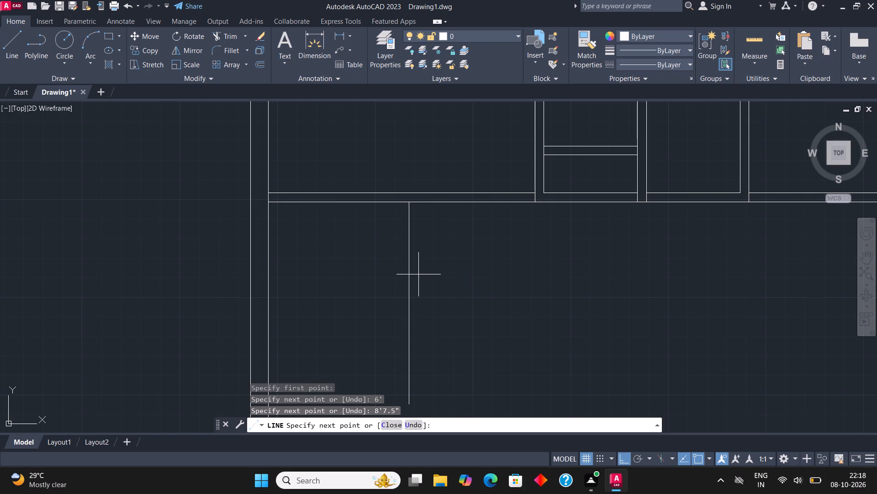
scroll(418, 274, down, 2)
text(6')
key(Return)
key(Escape)
Offset the right and bottom lines of the 6' wide room below the long horizontal wall 4.5" outward.
middle_drag(443, 290, 441, 271)
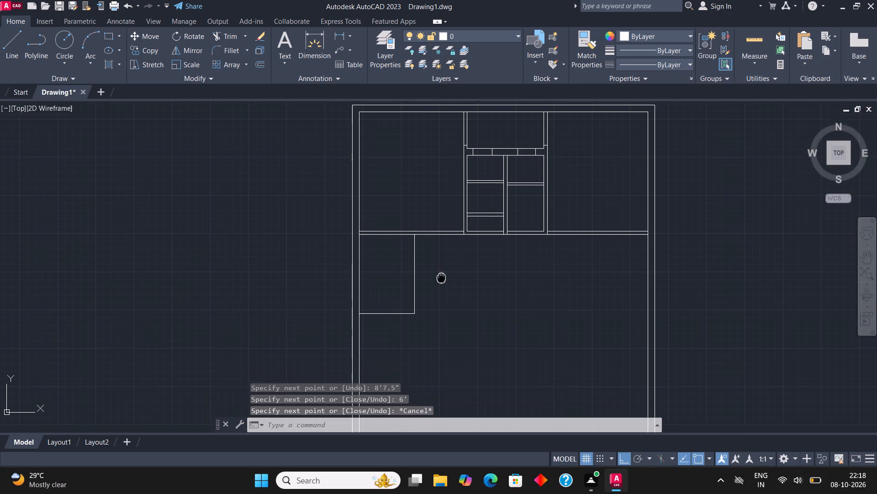
middle_drag(441, 271, 441, 258)
middle_drag(446, 268, 438, 282)
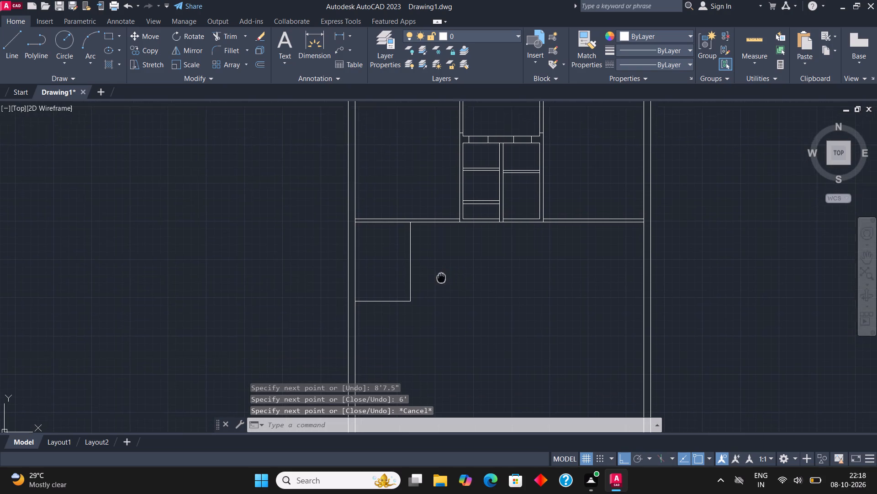
middle_drag(438, 282, 435, 285)
scroll(427, 299, up, 1)
click(398, 329)
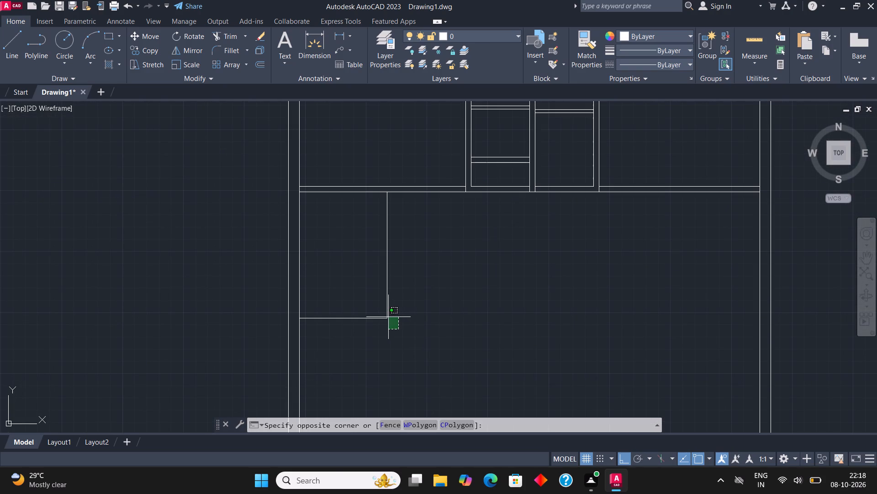
click(353, 278)
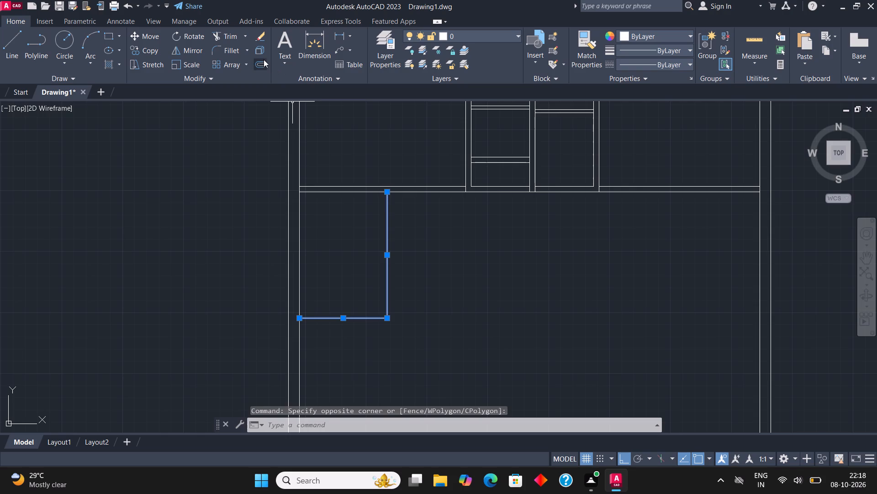
click(264, 59)
click(385, 256)
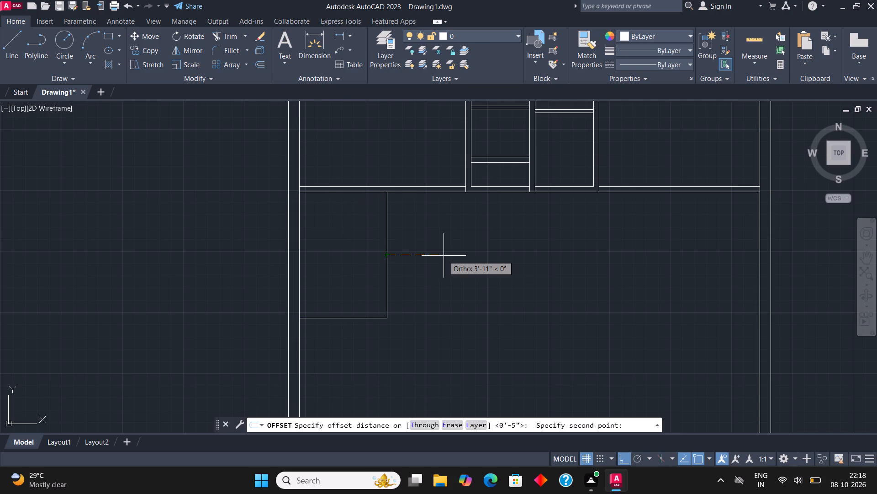
text(4.5")
key(Return)
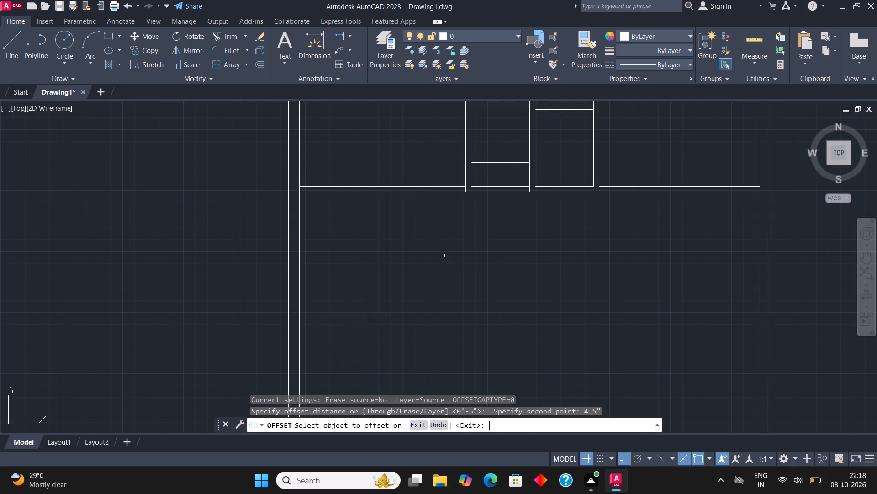
click(386, 247)
click(404, 260)
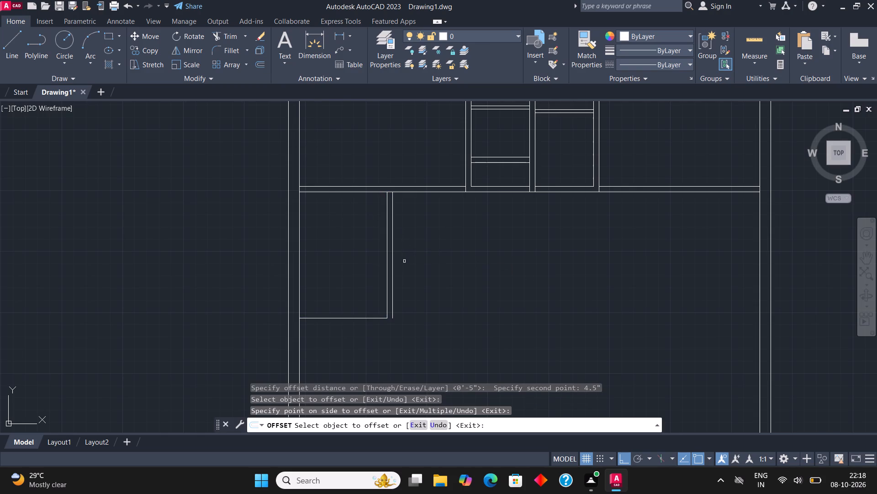
click(365, 321)
click(362, 319)
click(362, 335)
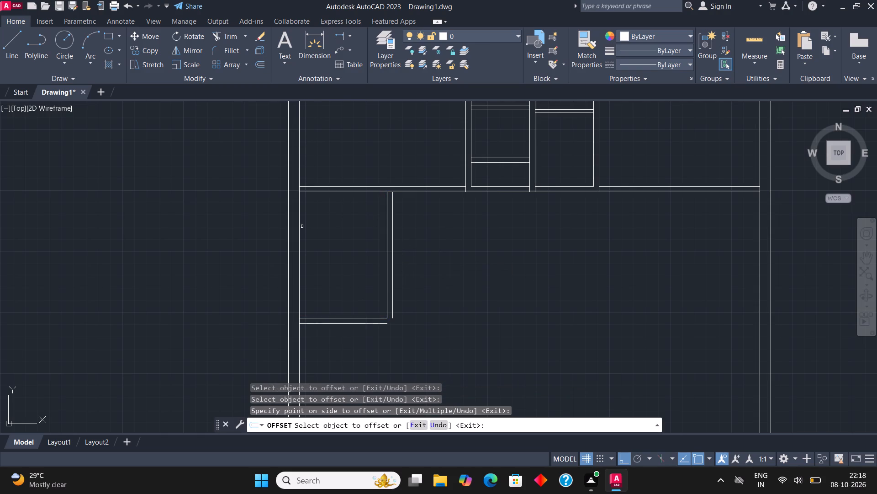
Fillet the room's two outer wall lines so they meet in a closed corner at its lower right.
click(230, 46)
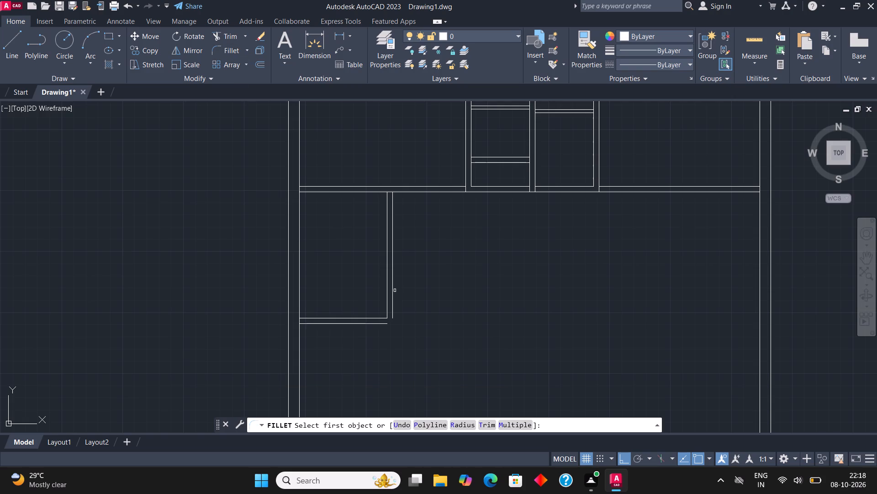
click(394, 290)
click(360, 323)
Draw a compartment outline under the room with connected lines 3' down the outer wall, 6' right and up to the room's inner lower-right corner.
middle_drag(451, 322, 450, 283)
middle_drag(449, 276, 453, 232)
scroll(453, 232, down, 1)
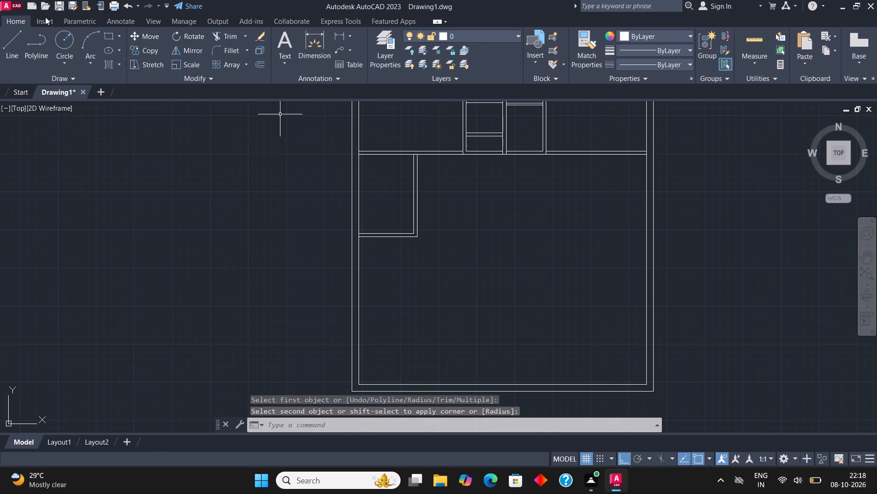
click(14, 46)
scroll(406, 244, up, 1)
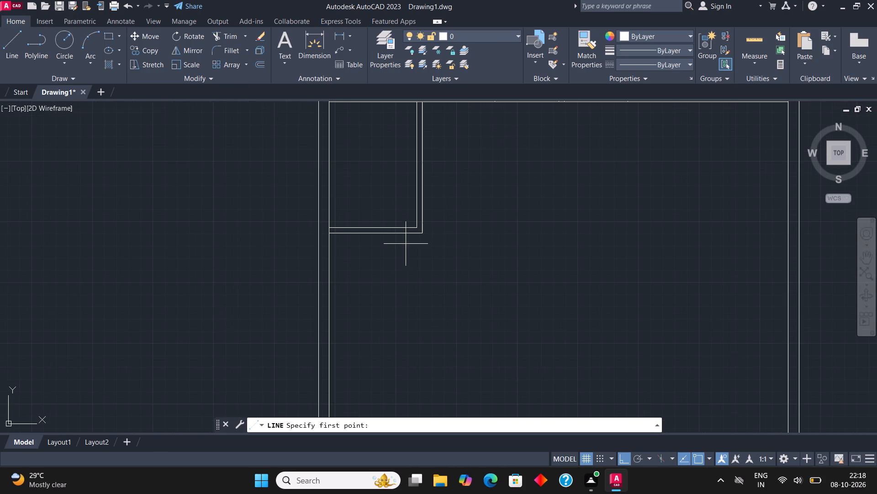
click(329, 236)
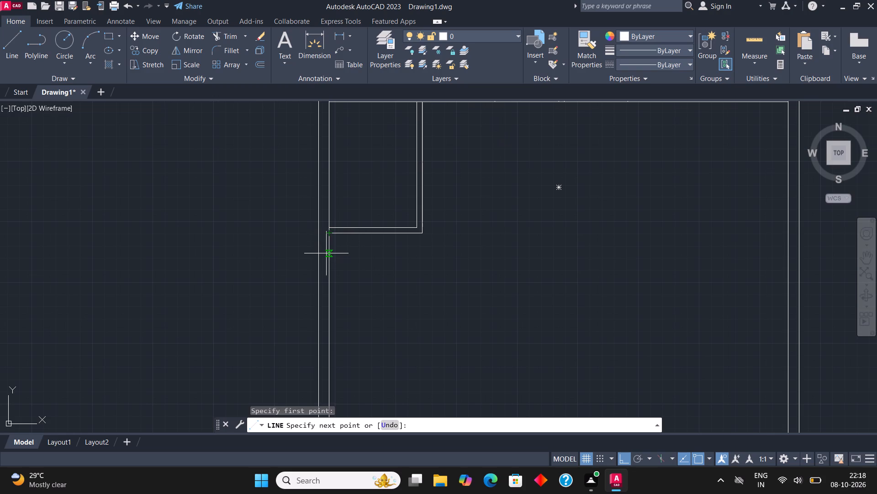
text(3')
key(Return)
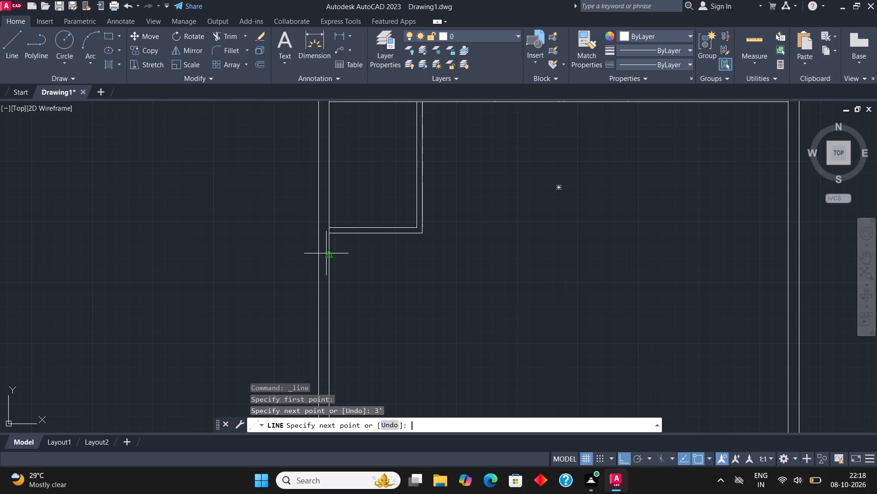
text(6')
key(Return)
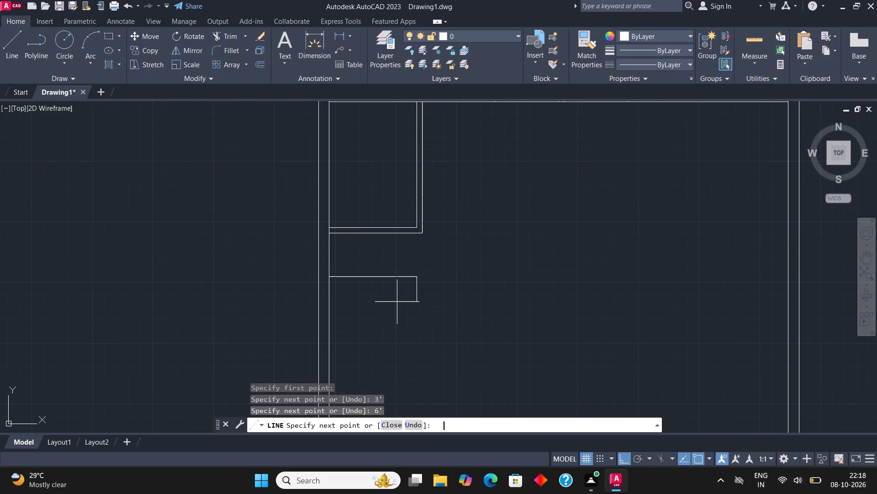
click(421, 227)
middle_drag(422, 218, 428, 197)
key(Escape)
Offset the bottom and right lines of the 3' deep compartment 4.5" outward.
click(434, 270)
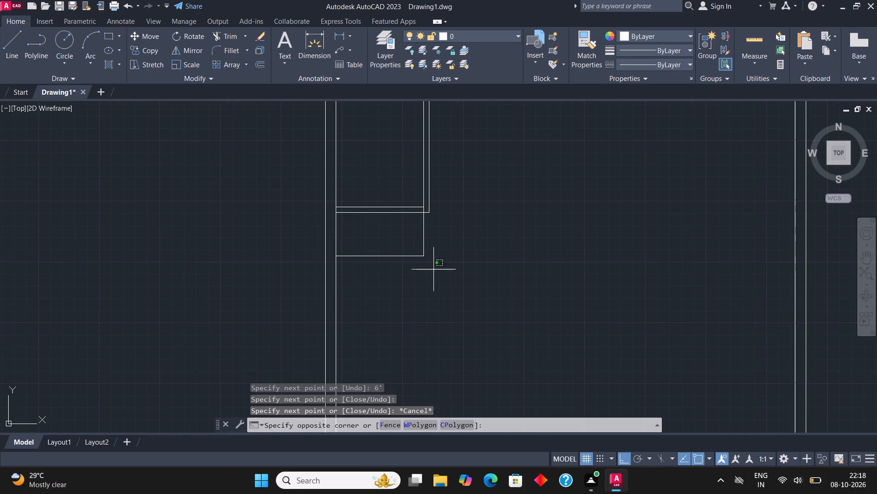
click(421, 252)
click(261, 63)
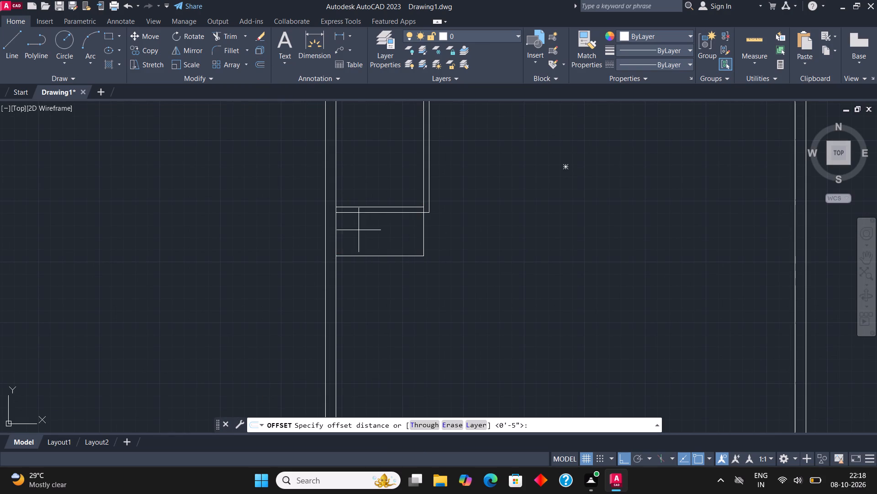
click(383, 254)
text(4.5")
key(Return)
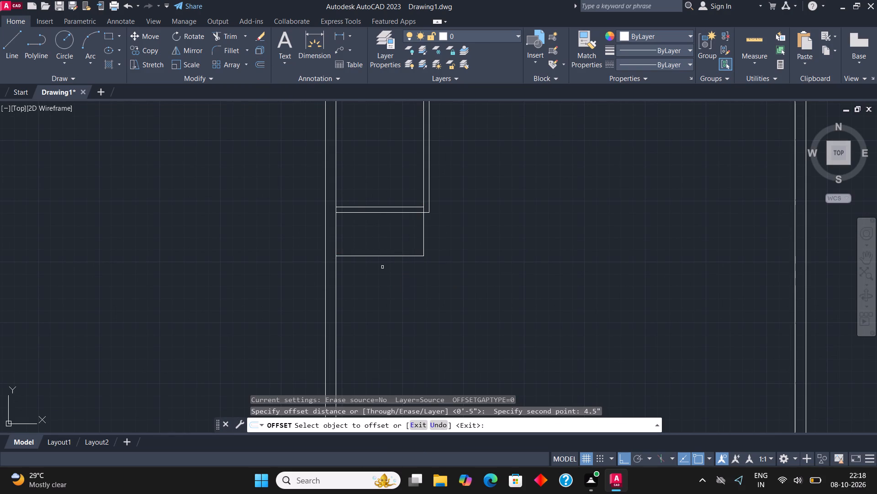
click(384, 258)
click(384, 276)
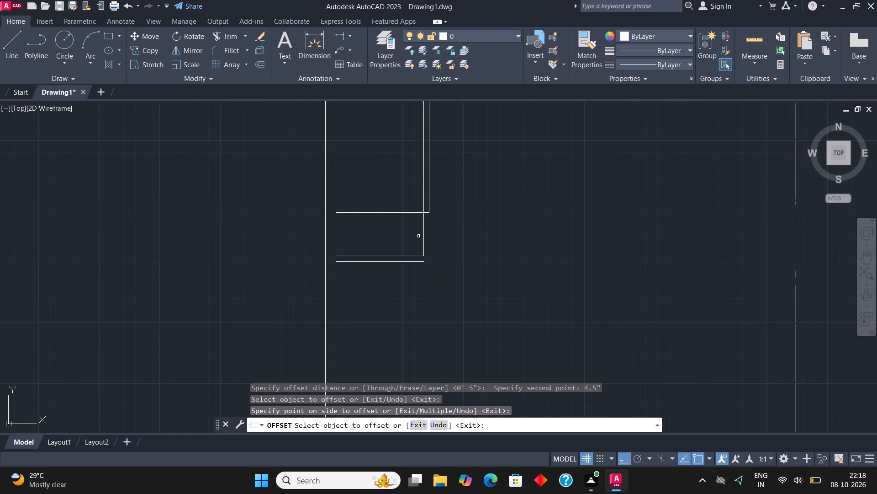
click(424, 239)
click(443, 238)
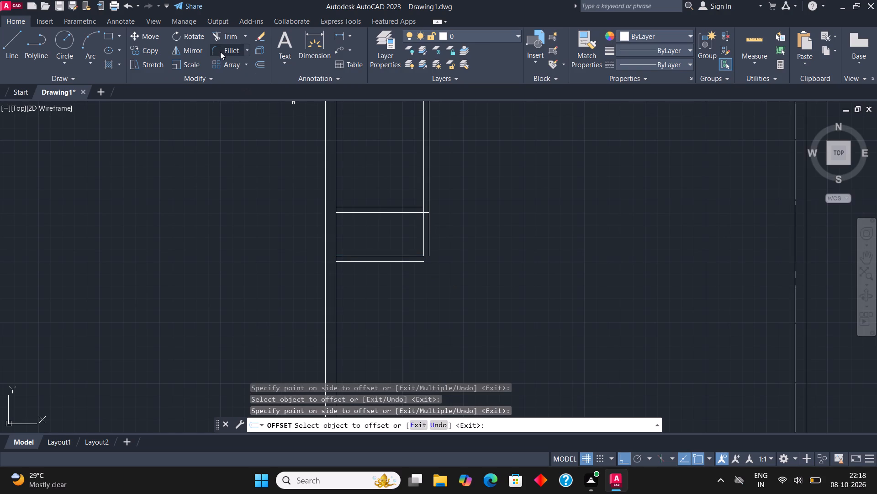
Fillet the compartment's outer right and bottom wall lines into a closed corner.
click(220, 52)
click(429, 233)
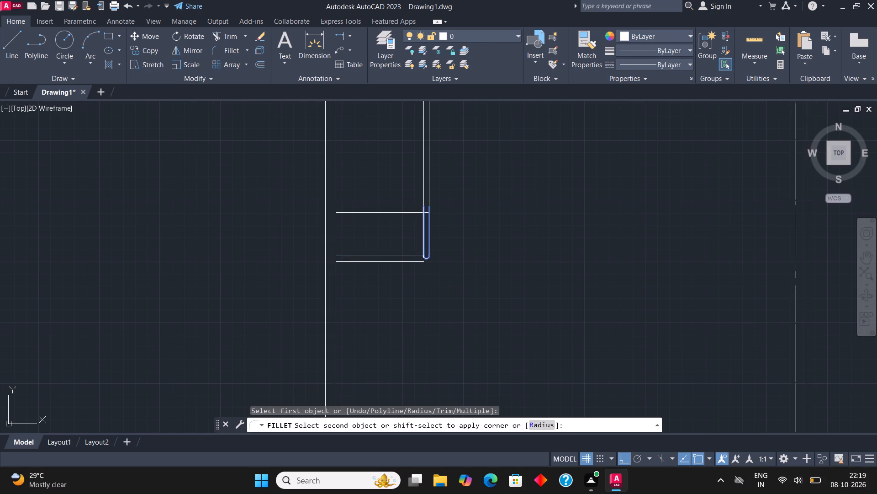
click(417, 262)
Draw a room outline below the compartment with connected lines 8' down, 10' right, 8' up and back left to the compartment's outer corner.
scroll(417, 263, down, 1)
middle_drag(442, 266, 402, 209)
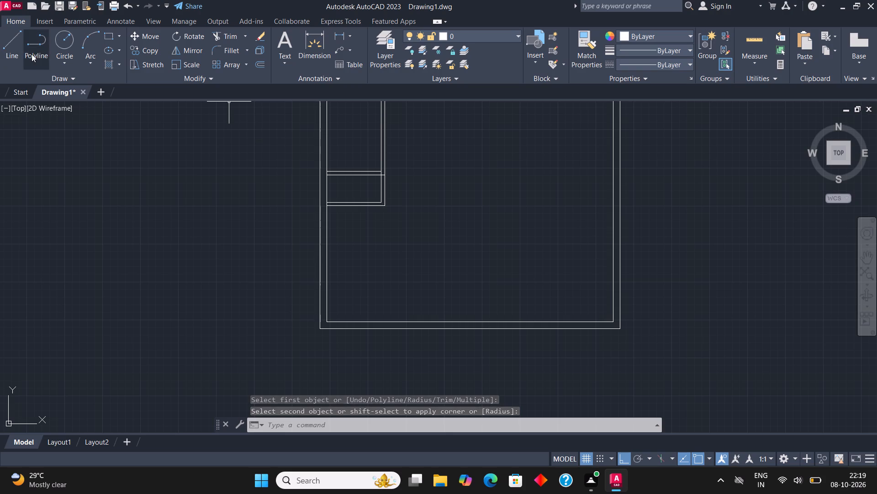
click(18, 44)
scroll(317, 212, up, 1)
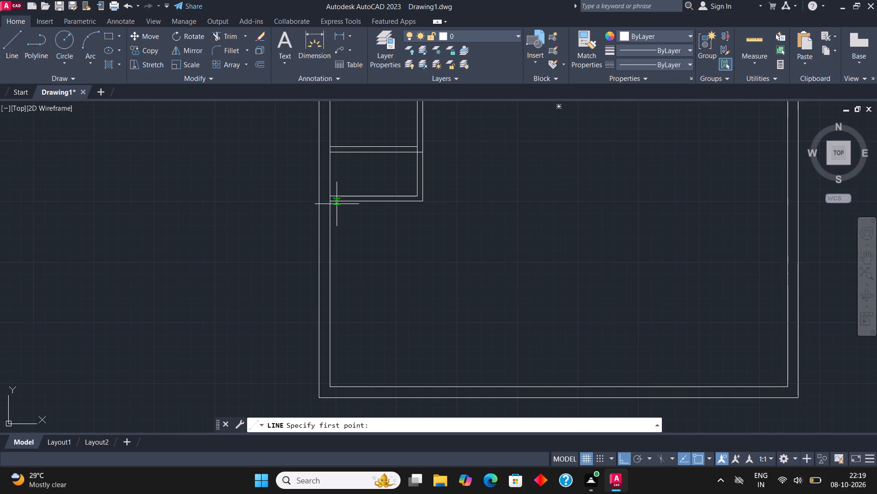
click(331, 201)
scroll(332, 204, down, 1)
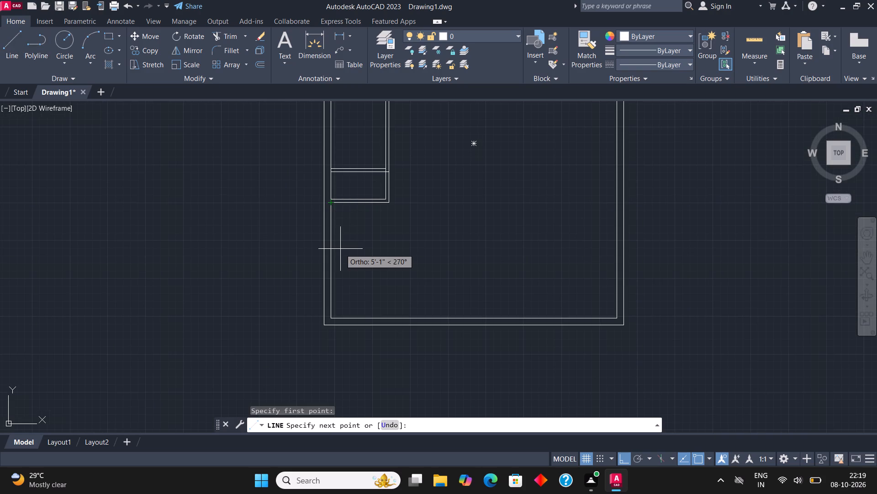
text(8')
key(Return)
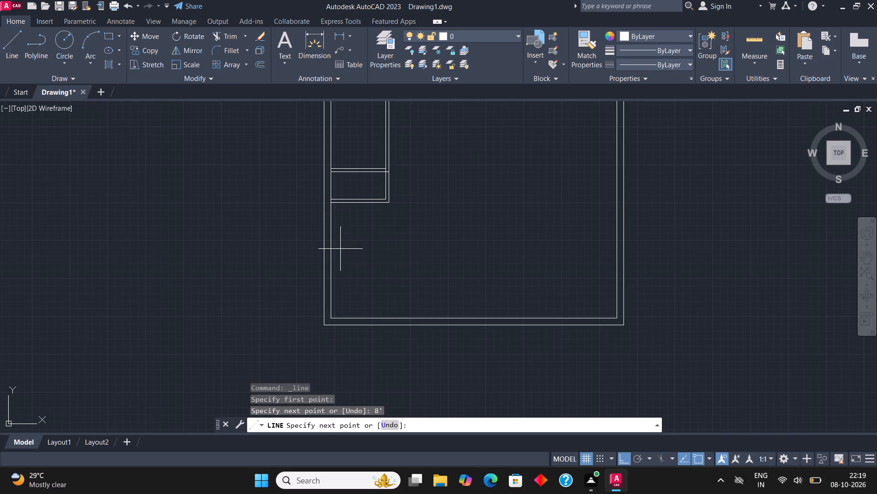
text(10')
key(Return)
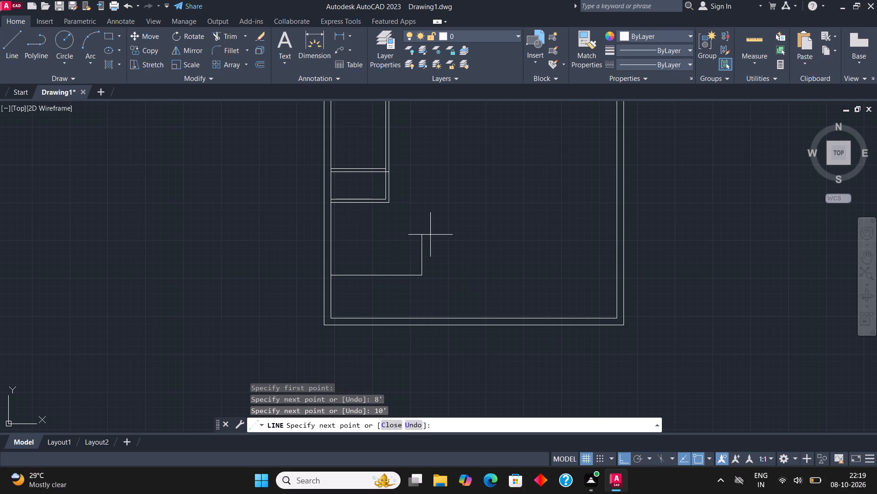
text(8')
key(Return)
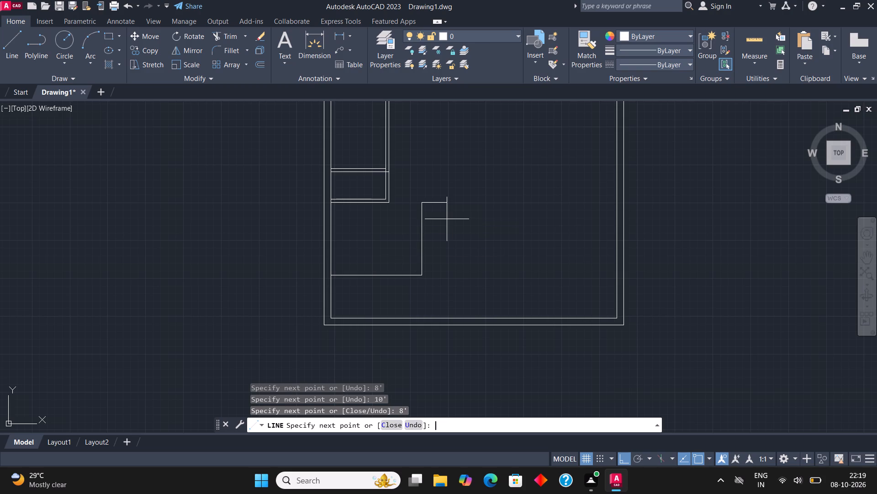
click(394, 202)
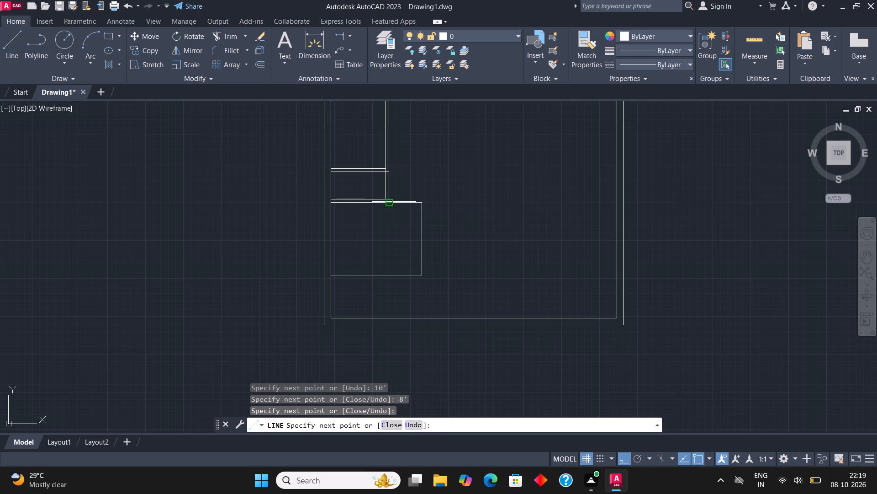
key(Escape)
Offset the bottom line of the 10' by 8' room 9" downward.
middle_drag(431, 231, 396, 273)
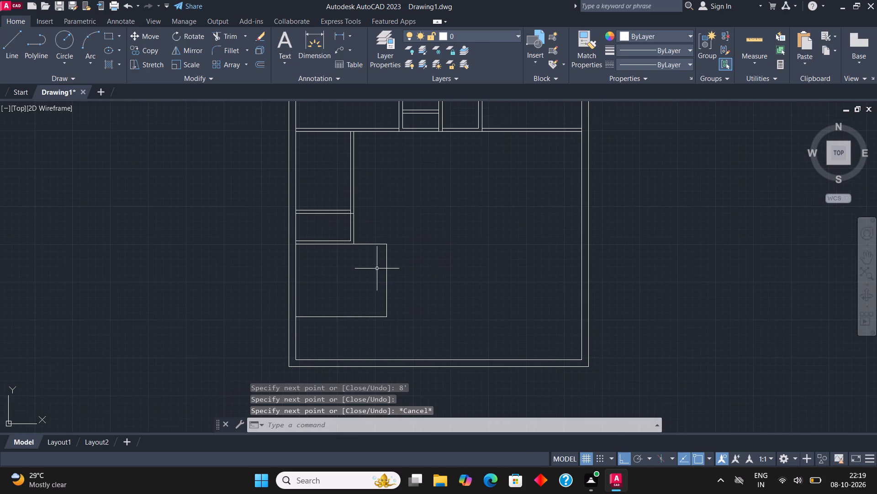
middle_drag(264, 186, 271, 200)
middle_drag(279, 259, 278, 179)
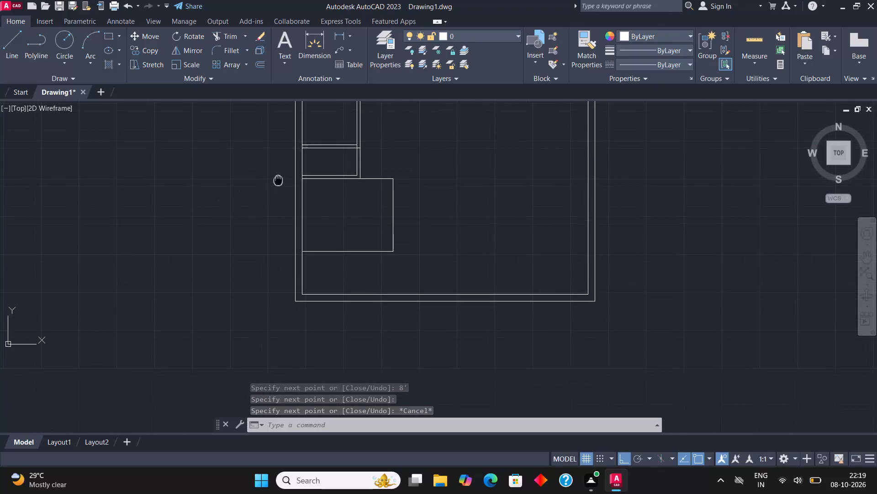
scroll(413, 259, up, 1)
middle_drag(394, 276, 394, 317)
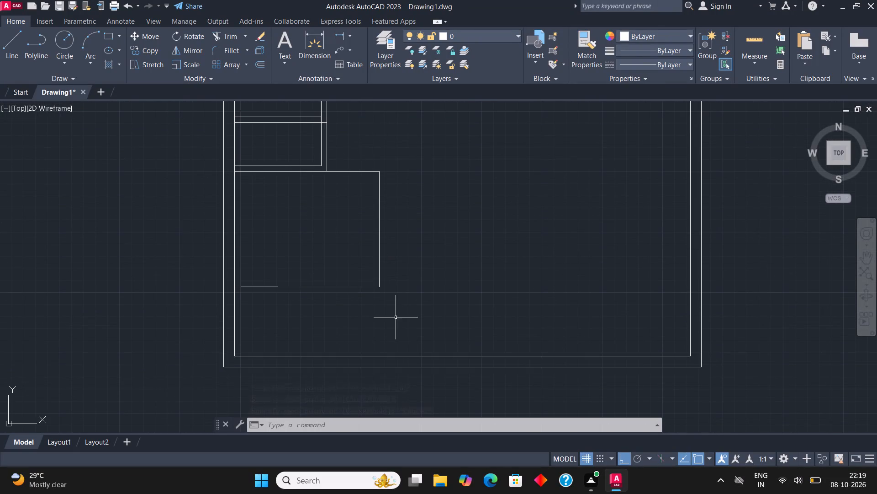
click(343, 288)
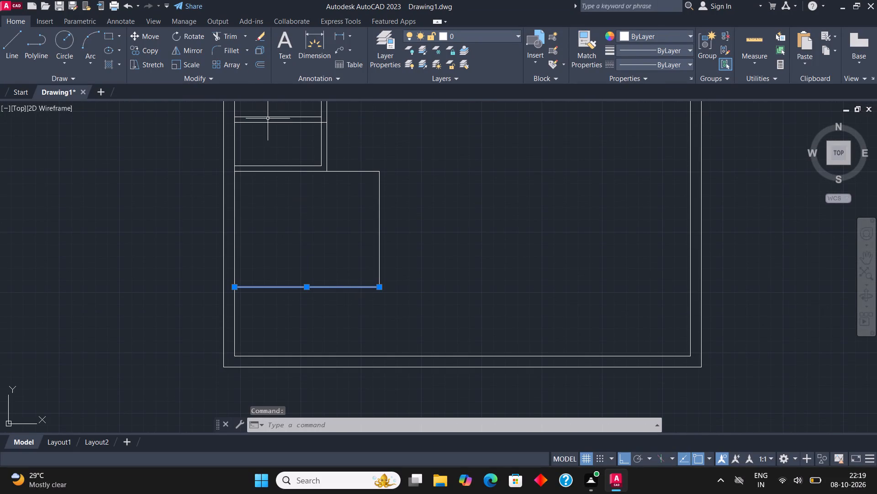
click(262, 62)
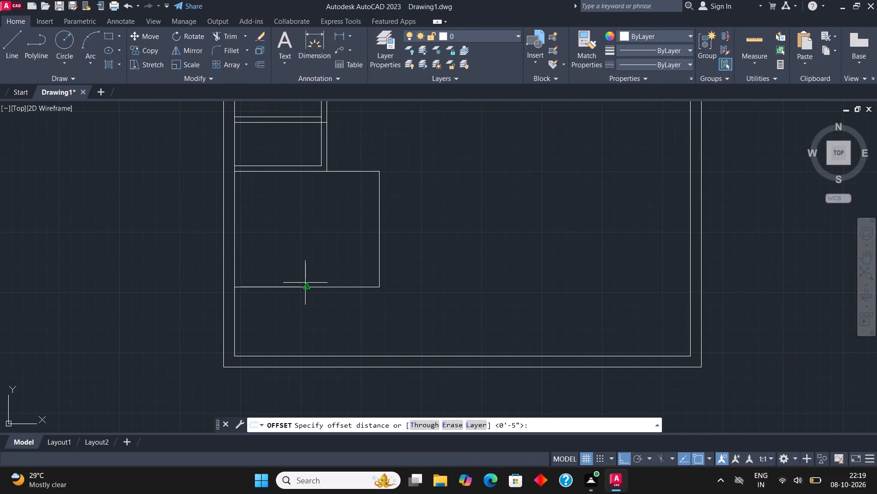
click(305, 283)
text(9")
key(Return)
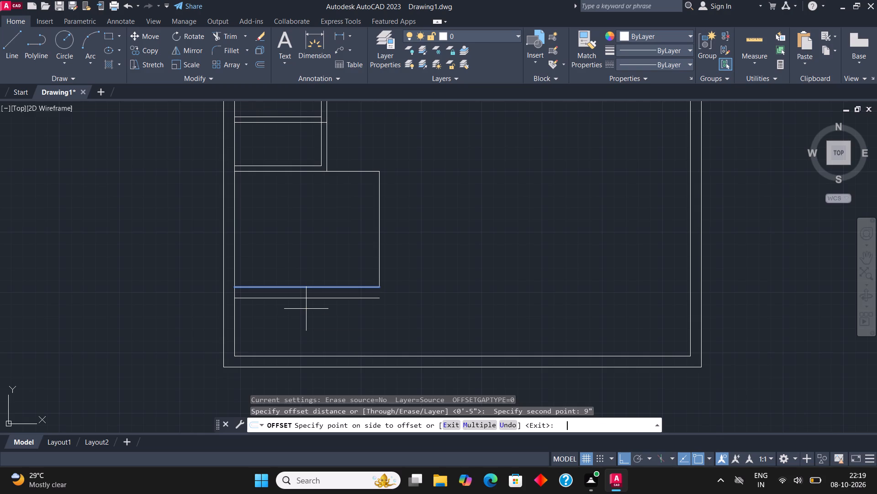
click(307, 309)
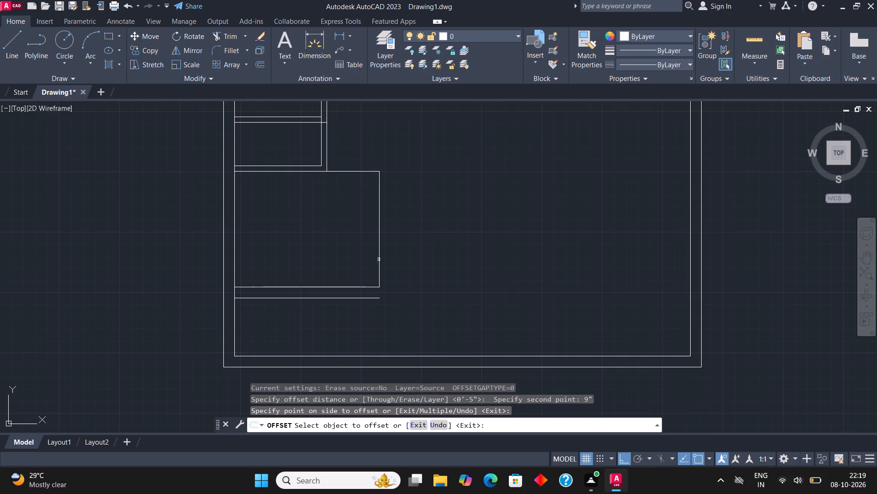
key(Escape)
middle_drag(382, 231, 373, 246)
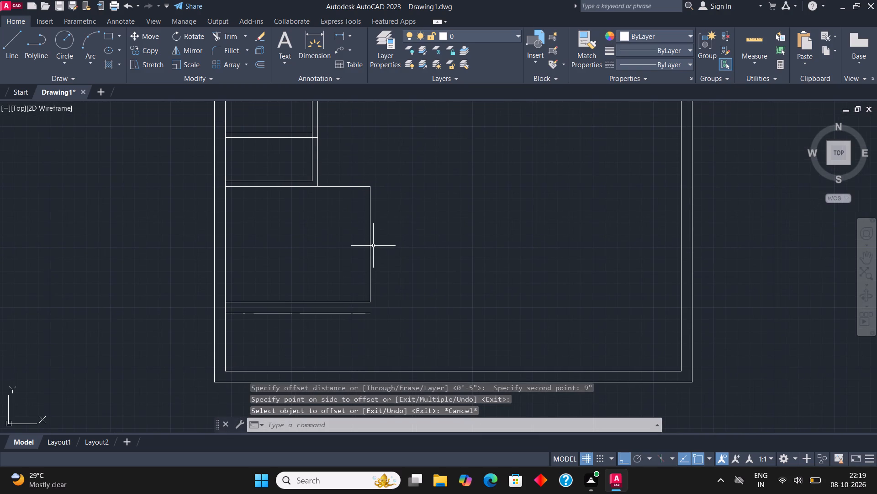
Offset the right and top lines of the 10' by 8' room 4.5" outward.
click(370, 236)
click(354, 188)
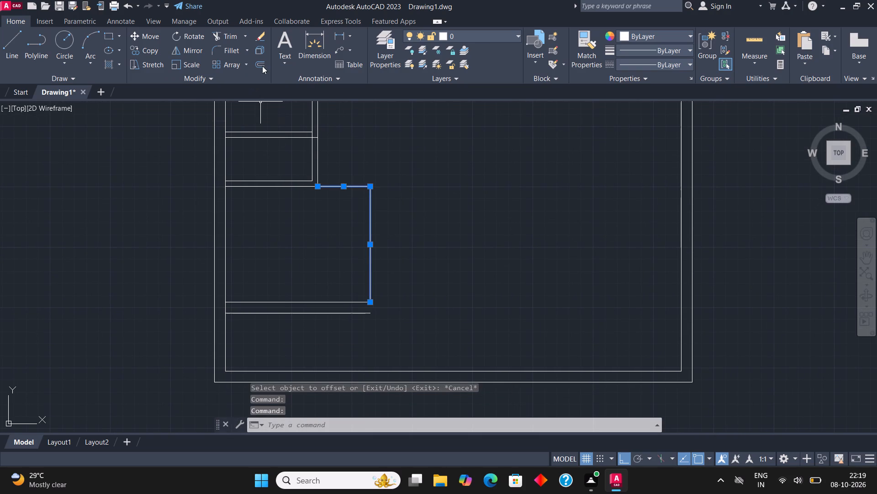
click(264, 64)
click(369, 250)
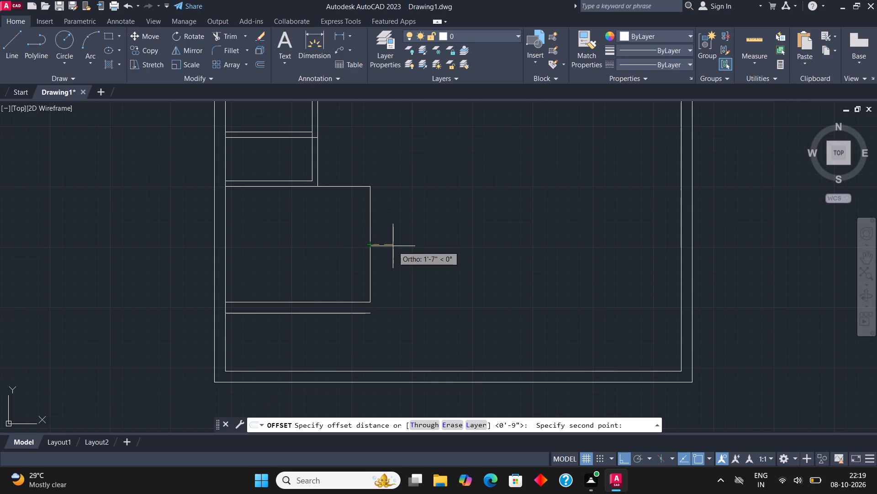
text(4.5")
key(Return)
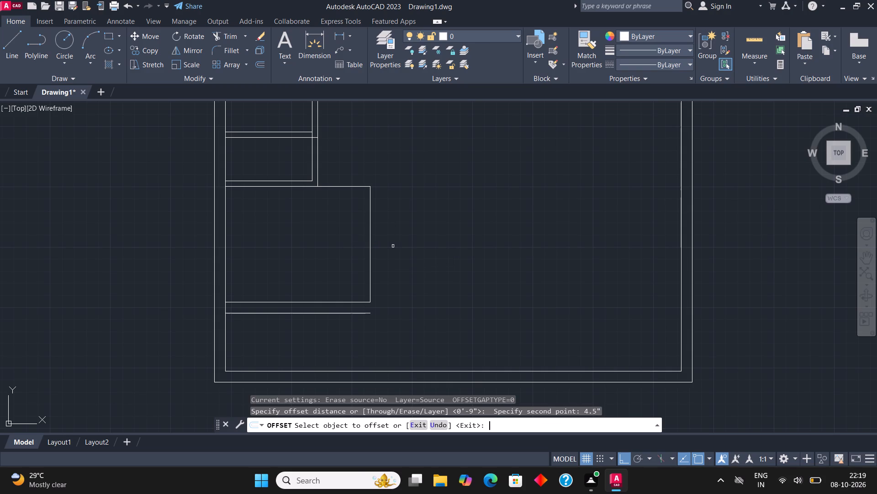
click(370, 234)
click(381, 236)
click(337, 185)
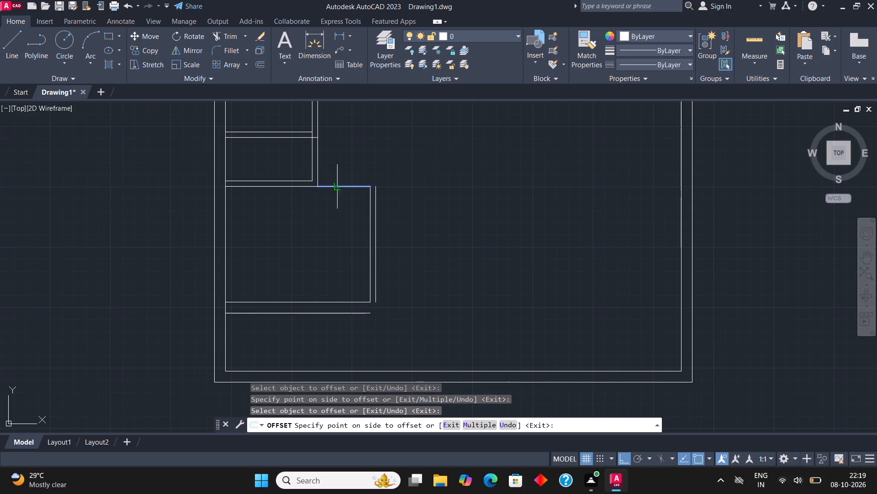
click(344, 152)
Fillet the room's outer wall lines into closed corners at its upper right and lower right.
click(238, 48)
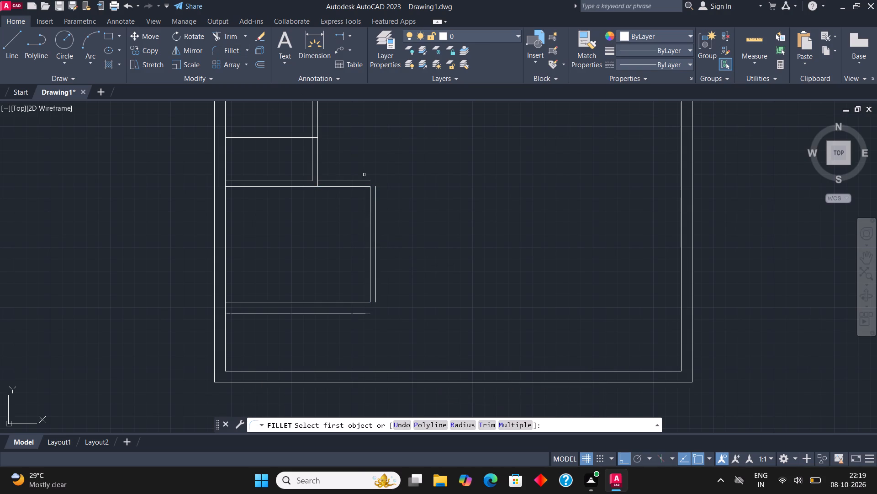
click(365, 177)
click(366, 181)
click(375, 191)
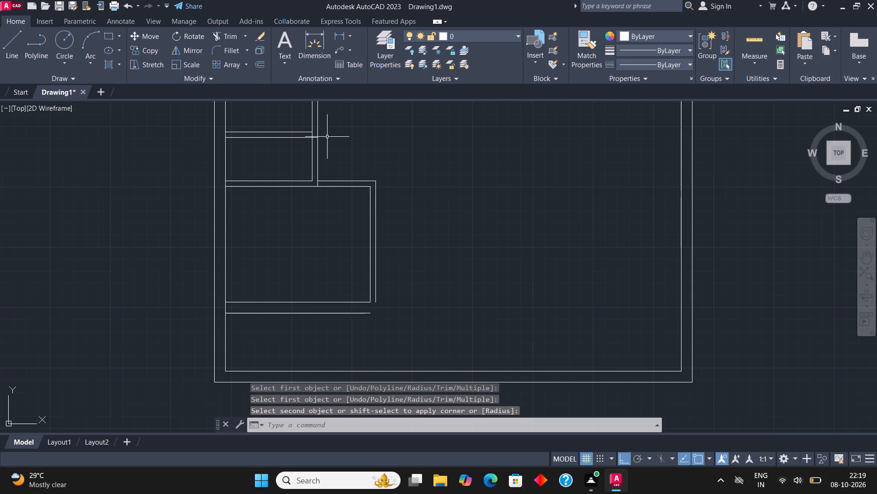
click(235, 48)
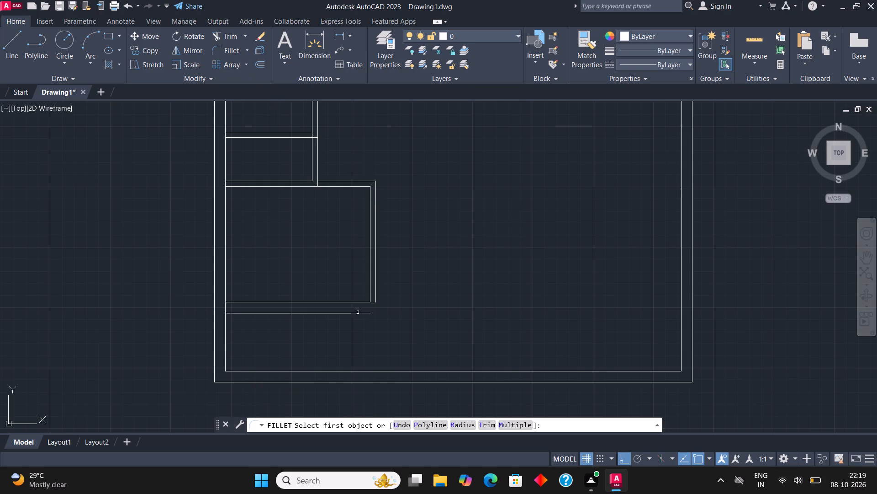
click(358, 313)
click(376, 298)
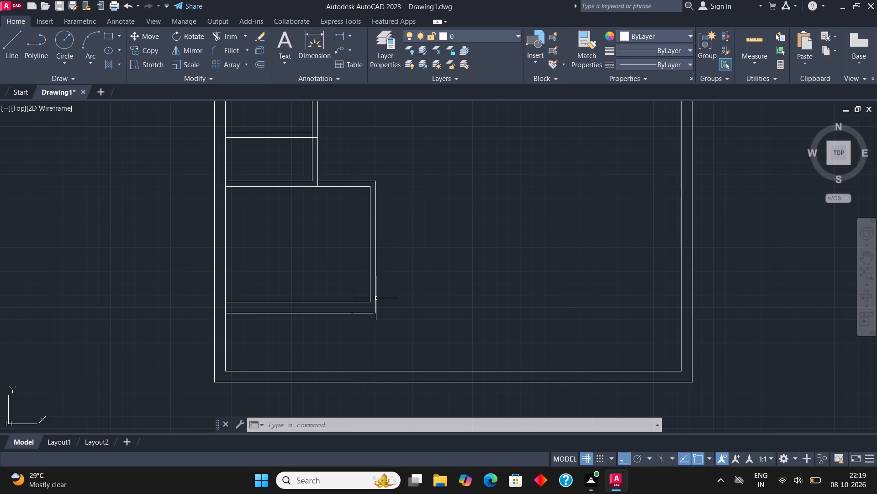
Draw a 9'9" horizontal line rightward from the room's outer lower-right corner.
scroll(376, 298, down, 1)
middle_drag(513, 208, 493, 196)
scroll(493, 196, down, 1)
middle_drag(499, 200, 502, 210)
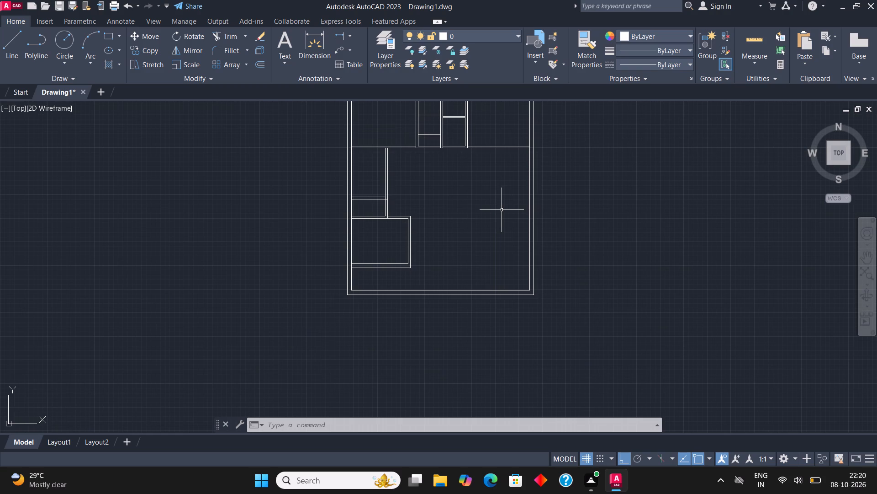
scroll(502, 210, down, 1)
middle_drag(487, 210, 457, 217)
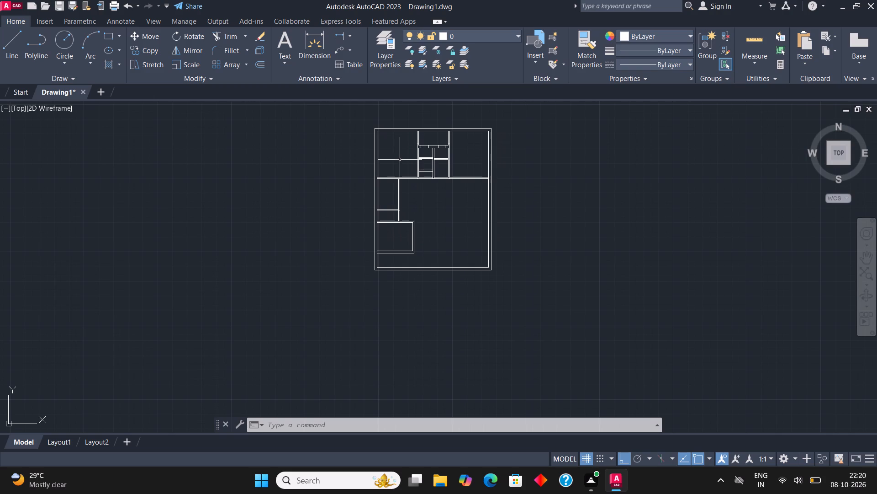
middle_drag(602, 282, 523, 288)
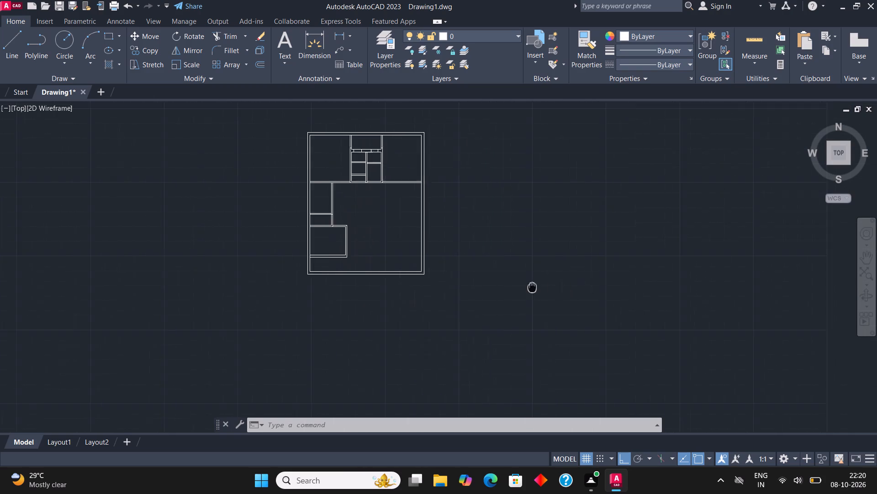
middle_drag(523, 288, 503, 292)
scroll(316, 258, up, 4)
click(4, 48)
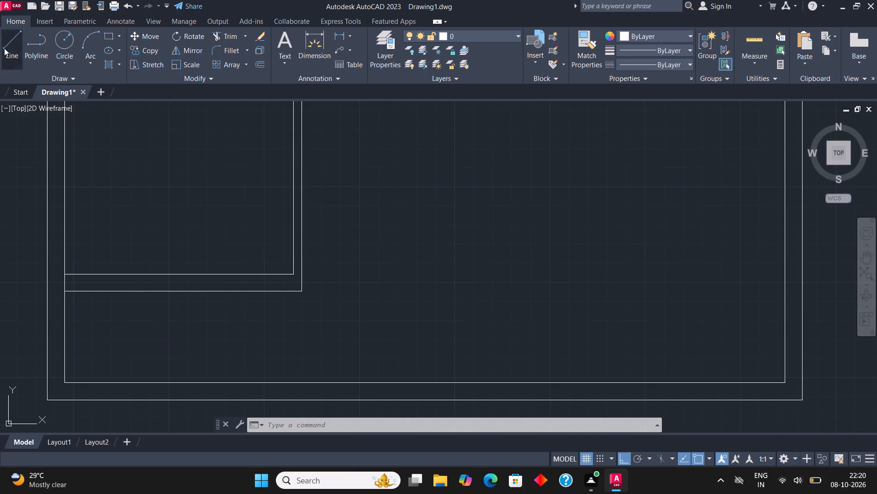
click(306, 293)
text(9'9)
key(shift+quotedbl)
key(Return)
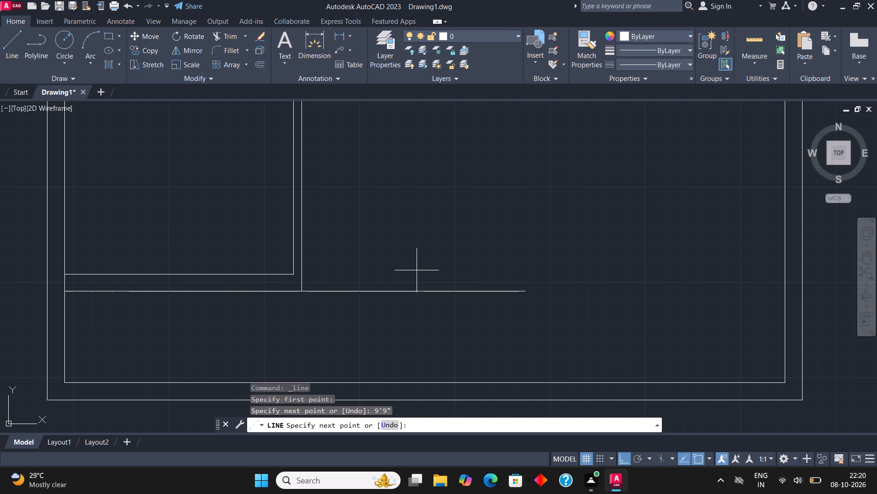
key(Escape)
Draw a line from the room's inner lower-right corner across the wall thickness, continuing 9'9" rightward.
click(9, 43)
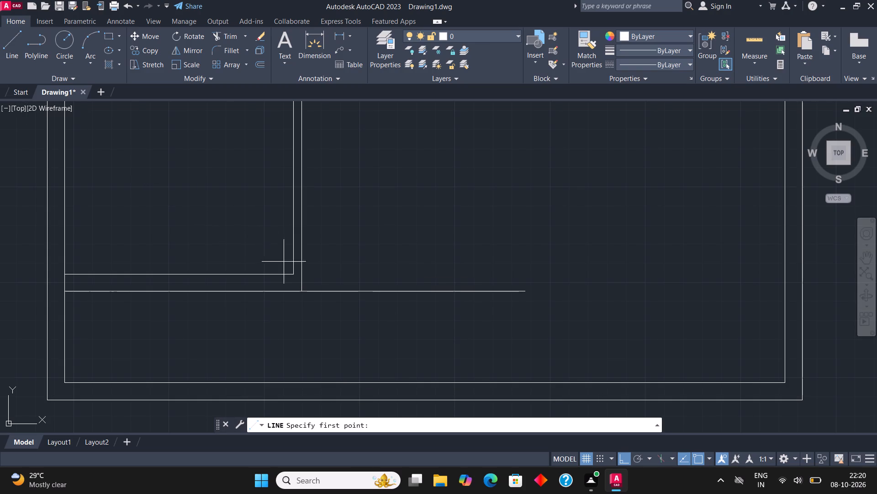
click(293, 273)
click(305, 272)
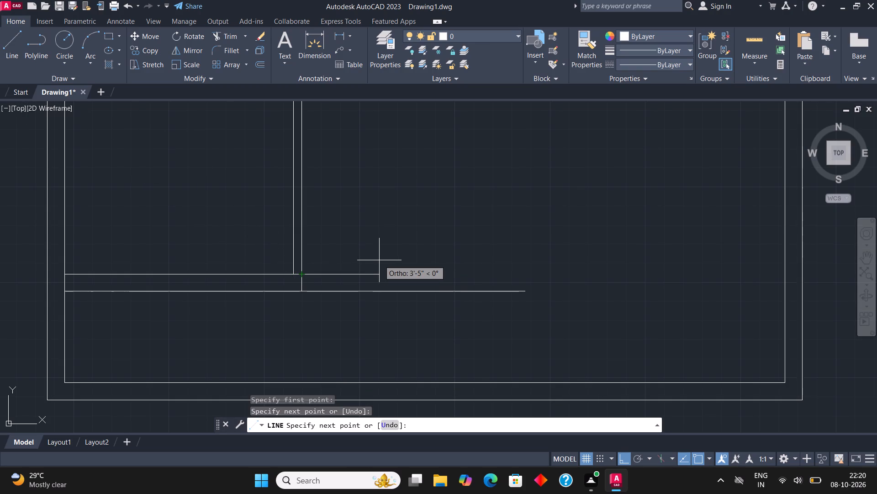
text(9'9")
key(Return)
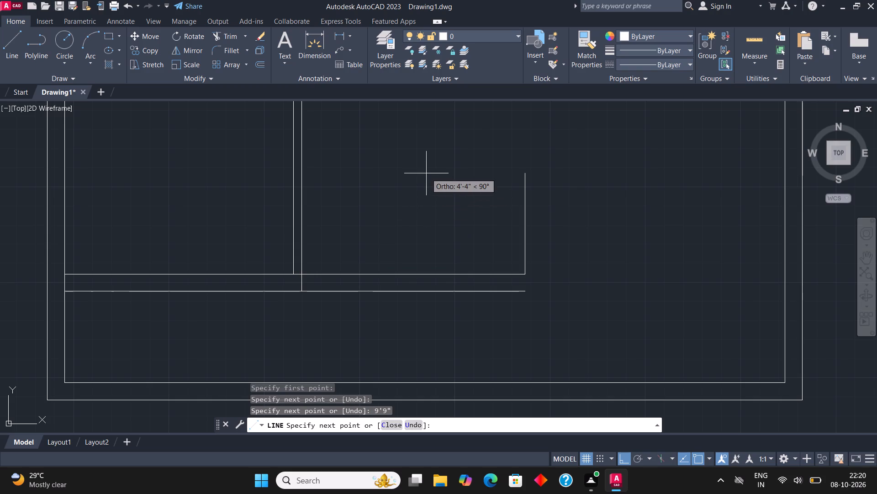
scroll(426, 173, down, 1)
middle_drag(426, 175, 443, 254)
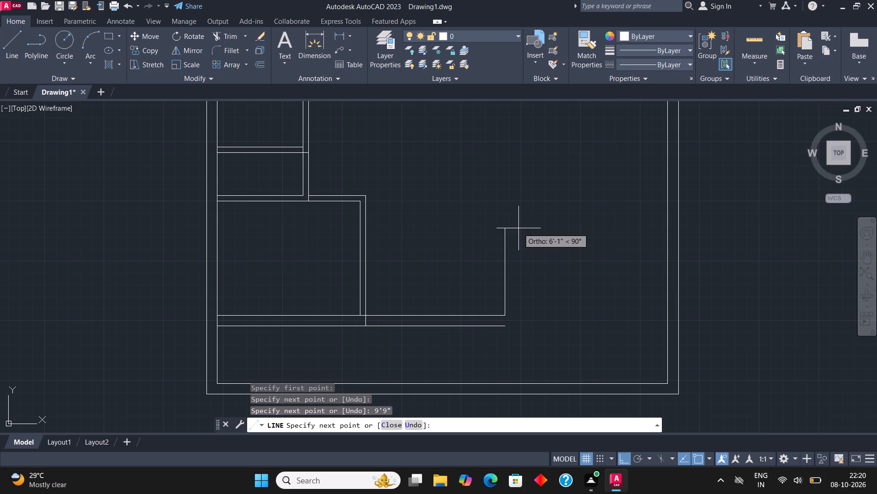
scroll(518, 228, down, 2)
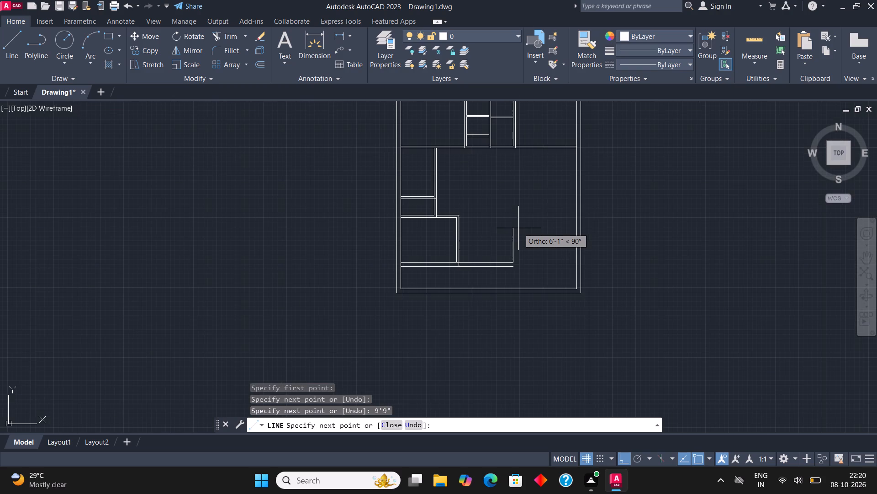
scroll(514, 149, up, 3)
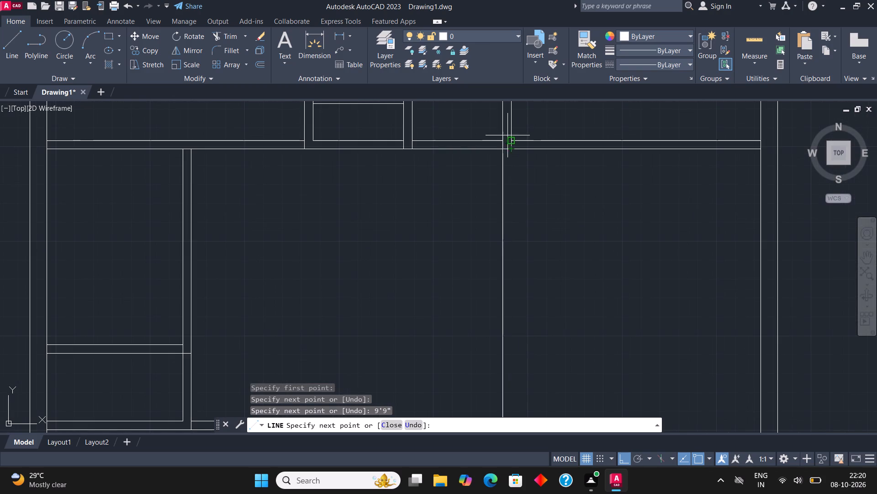
scroll(501, 154, down, 3)
key(Escape)
Draw a vertical line from the lower-right inner corner of the central compartments down to the end of the upper 9'9" line.
middle_drag(503, 288, 469, 274)
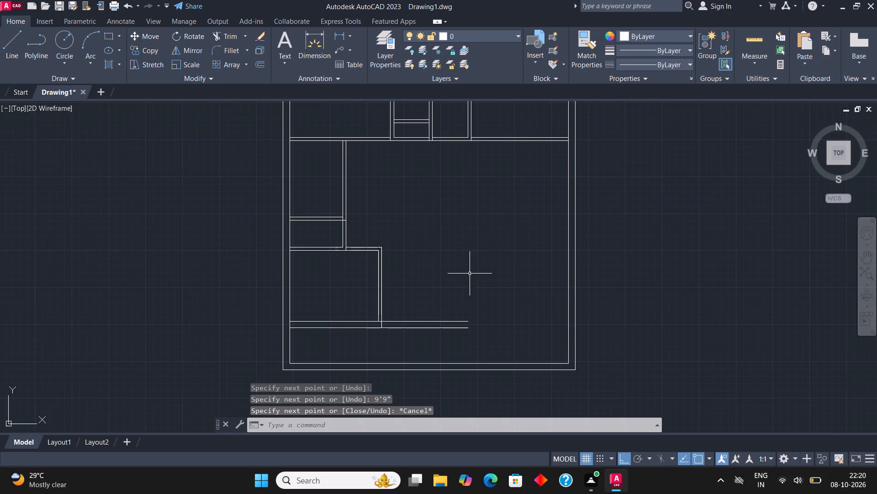
middle_drag(604, 297, 541, 320)
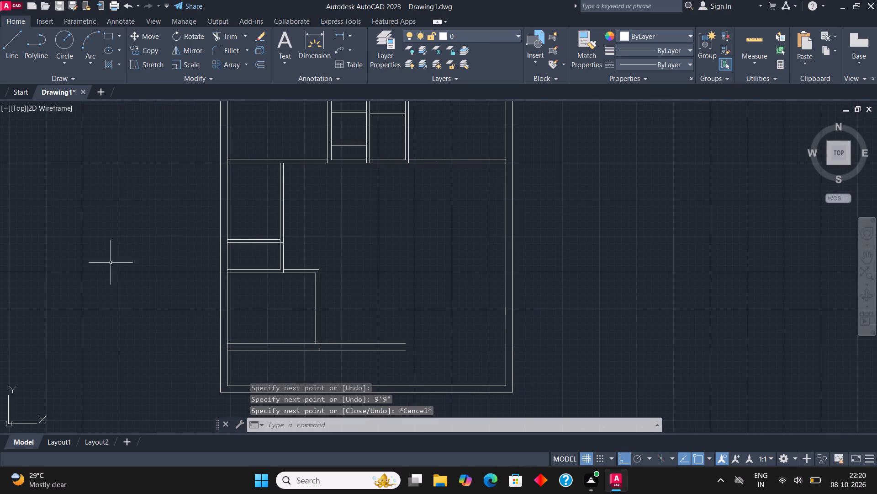
click(16, 45)
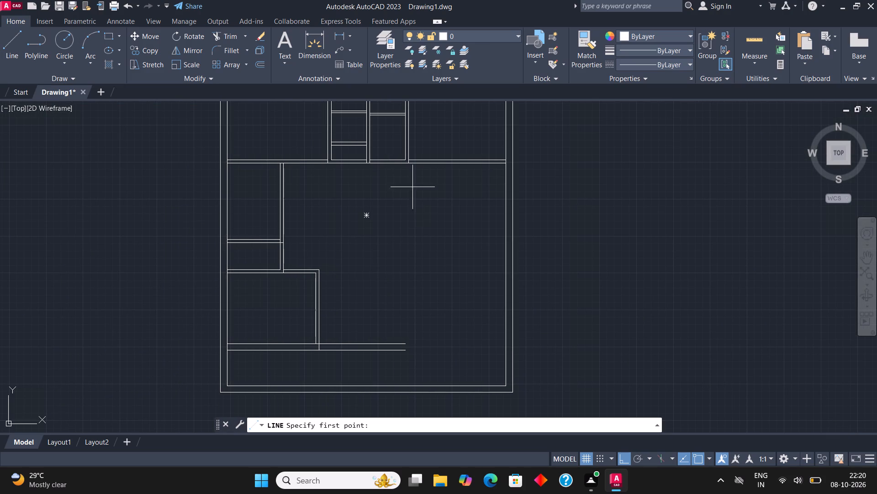
click(402, 158)
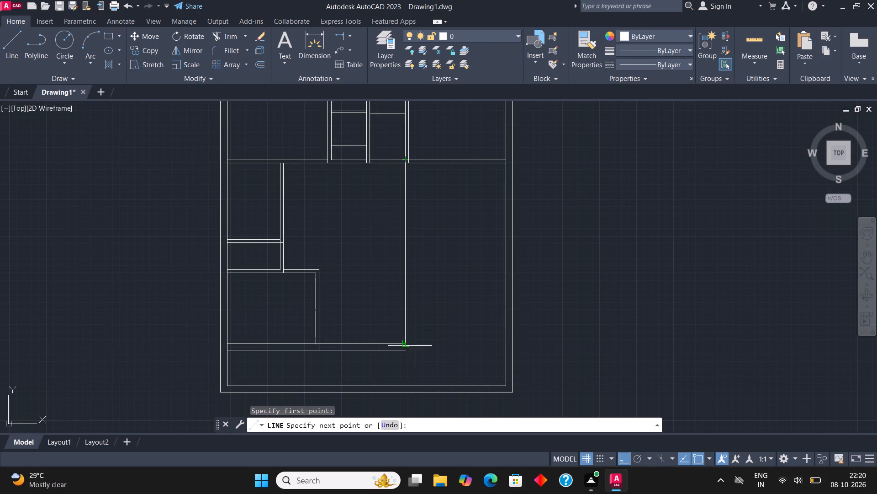
click(407, 344)
key(Escape)
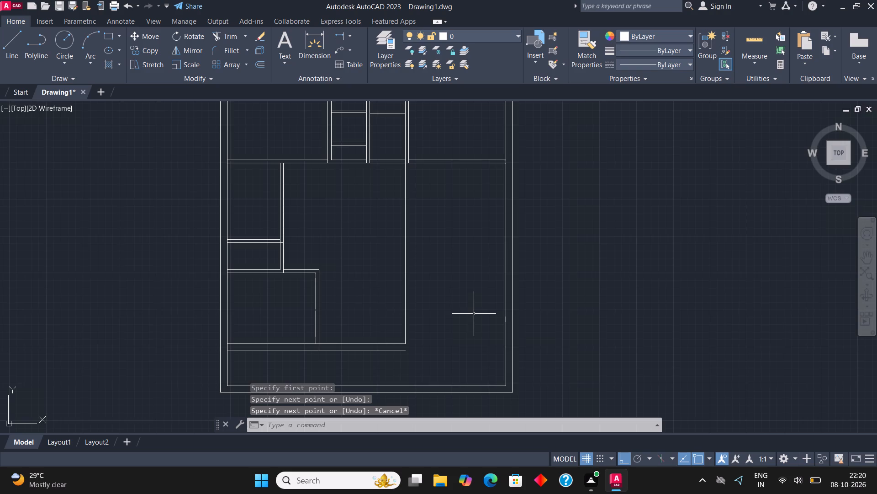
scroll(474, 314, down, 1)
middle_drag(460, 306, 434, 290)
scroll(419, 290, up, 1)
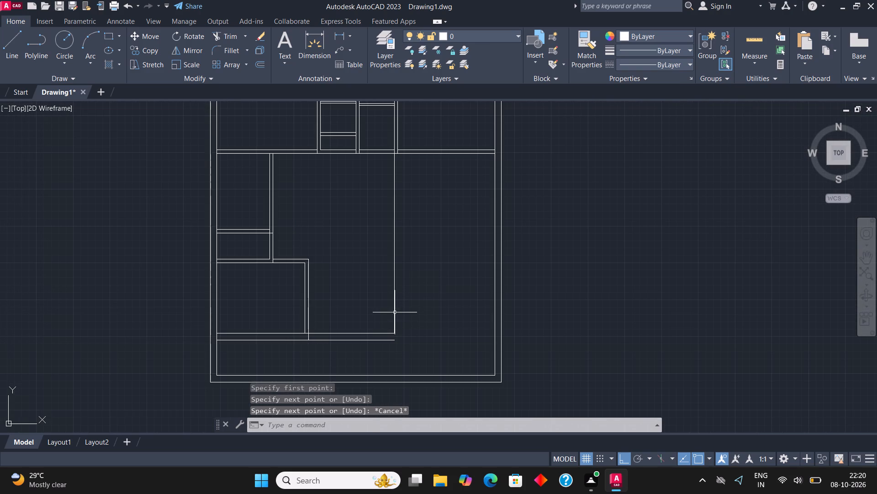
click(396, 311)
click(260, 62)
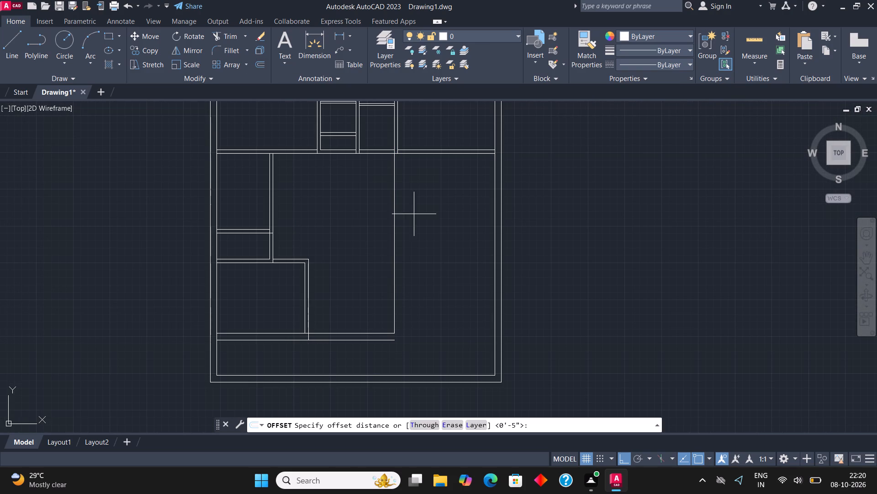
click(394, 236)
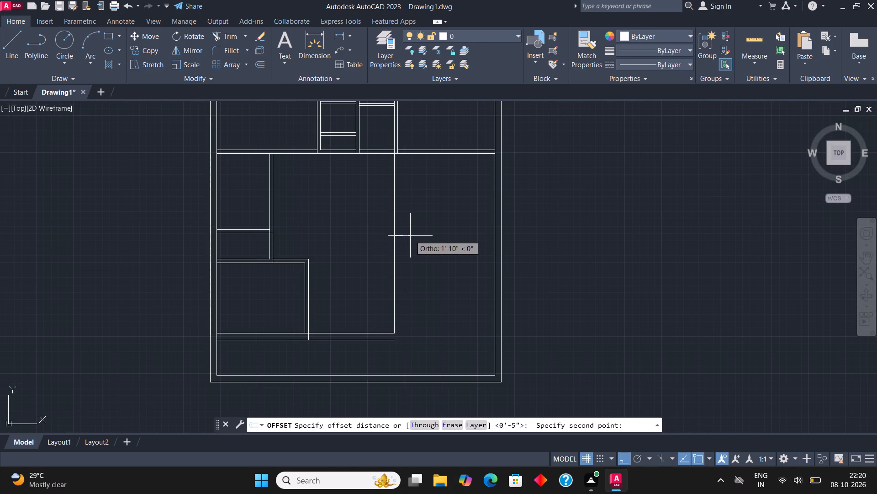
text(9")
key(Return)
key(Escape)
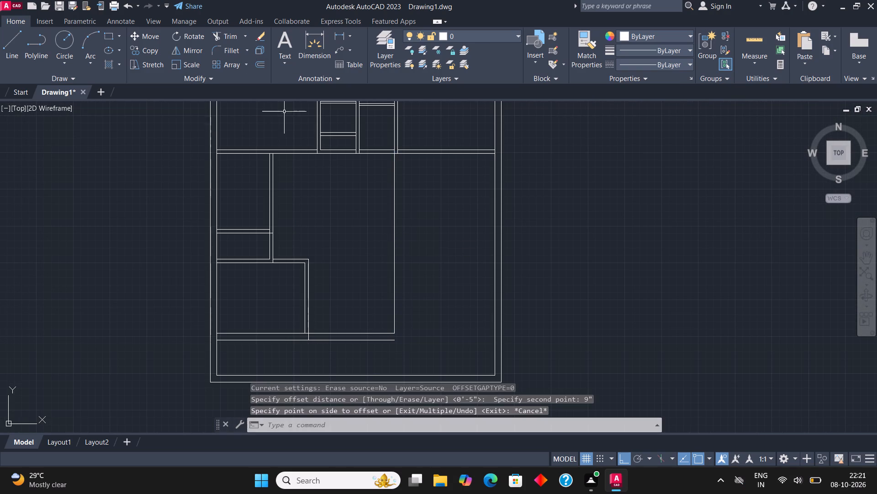
Copy the new vertical line 9" to the right and delete the stray extra copy beside it.
click(396, 253)
click(389, 240)
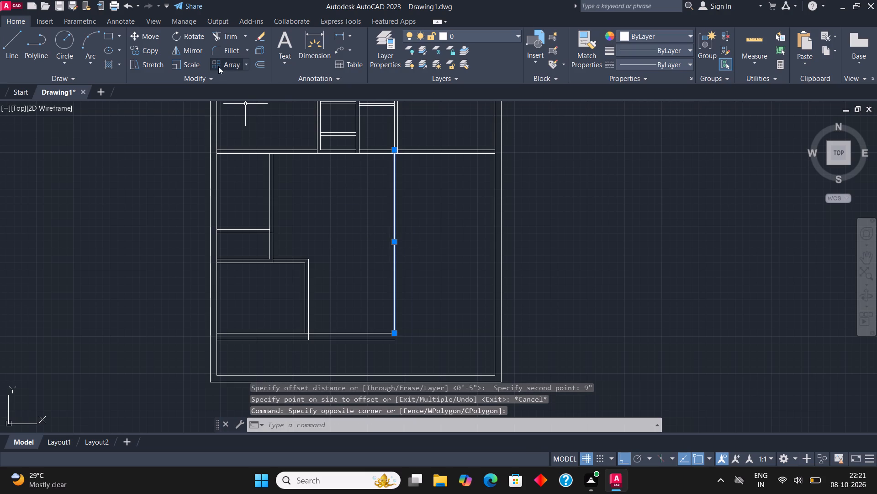
click(155, 54)
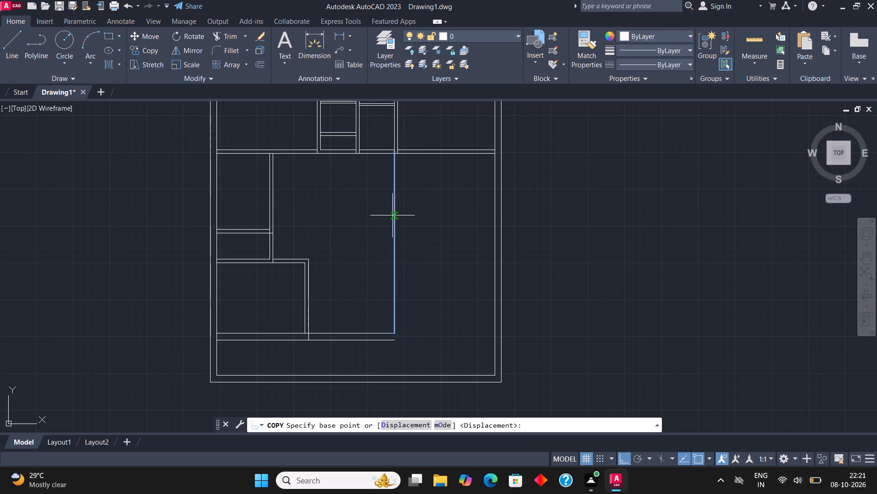
click(394, 227)
text(9")
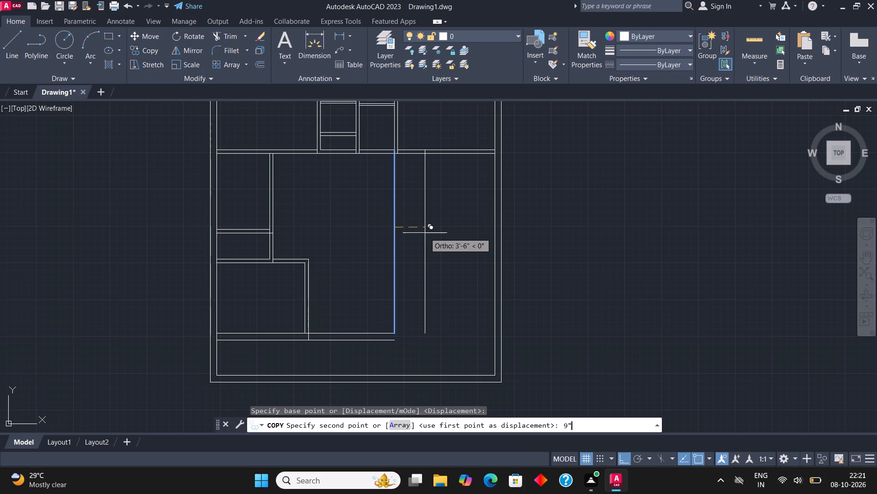
key(Return)
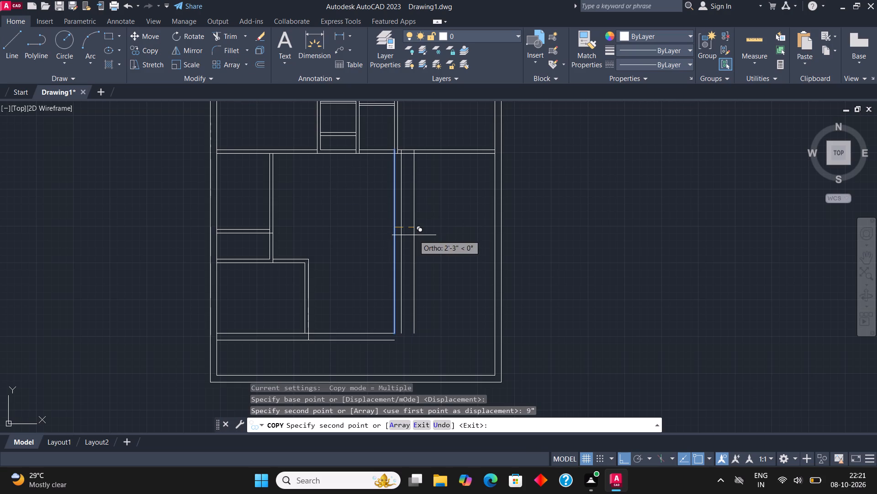
click(414, 235)
key(Escape)
click(414, 236)
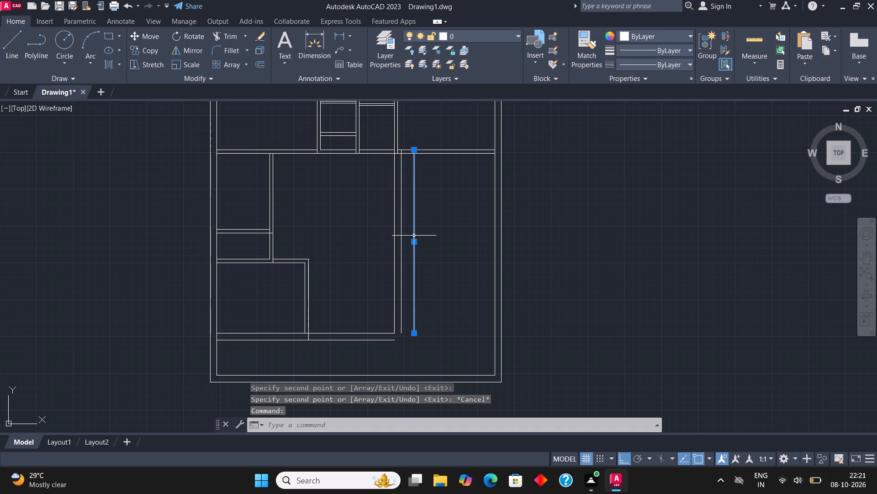
key(Delete)
Fillet the lower wall's outer line with the new vertical wall's outer line to close the hall's lower-right corner.
click(233, 48)
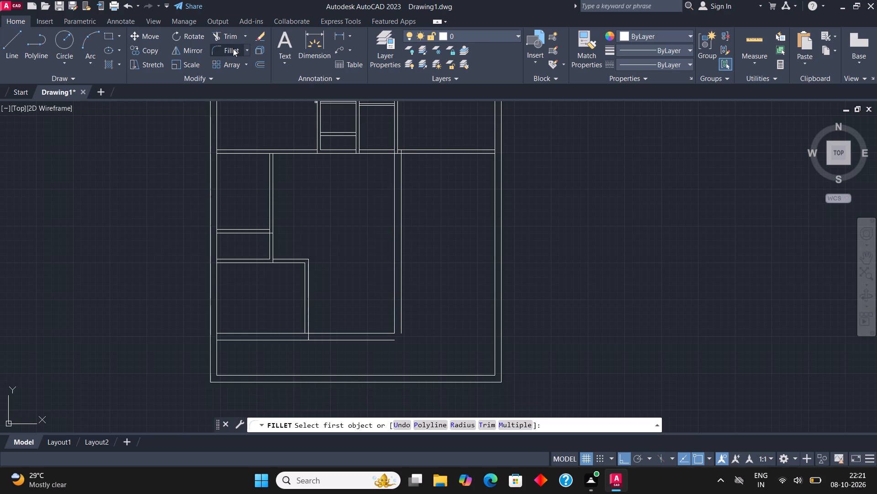
click(388, 342)
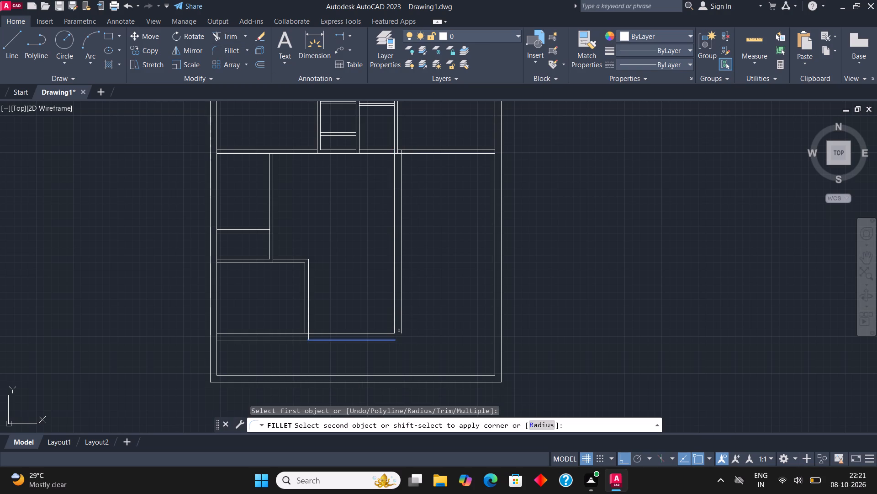
click(400, 330)
Draw a line 14'10" up from the building's outer lower-right corner, continuing horizontally left to the hall's right wall.
scroll(419, 299, down, 2)
middle_drag(423, 301, 432, 306)
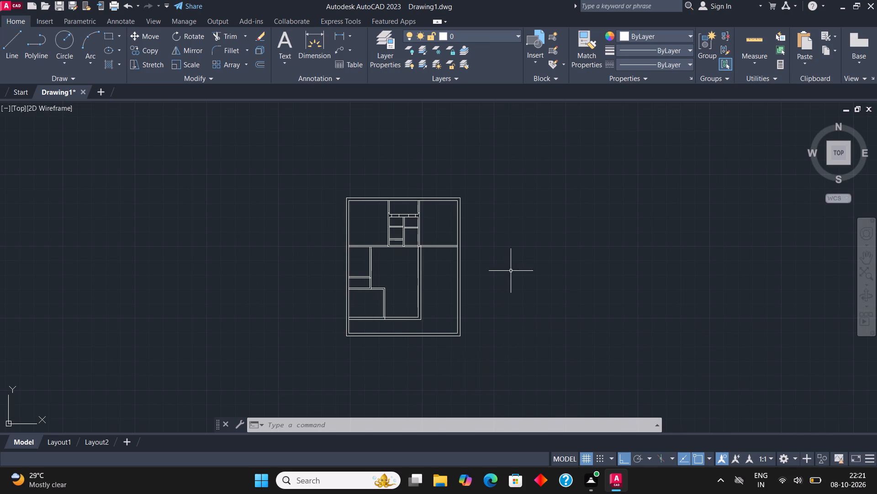
middle_drag(419, 295, 465, 300)
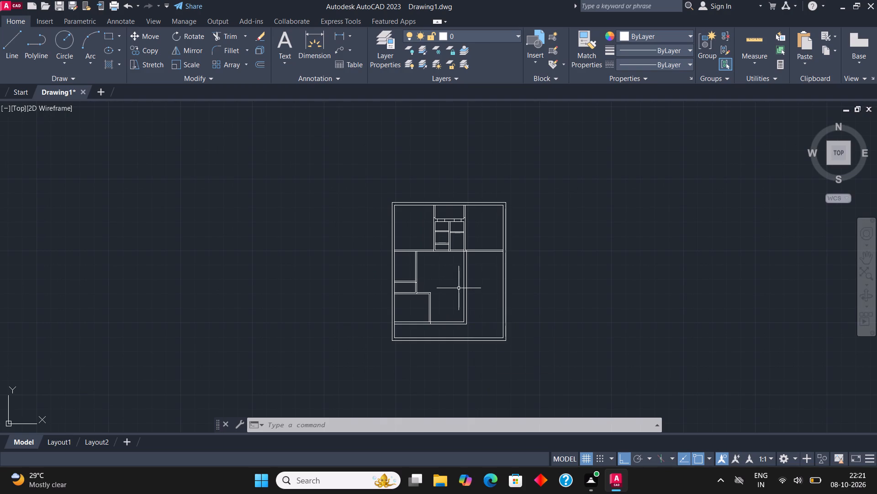
scroll(480, 270, up, 2)
middle_drag(480, 270, 438, 297)
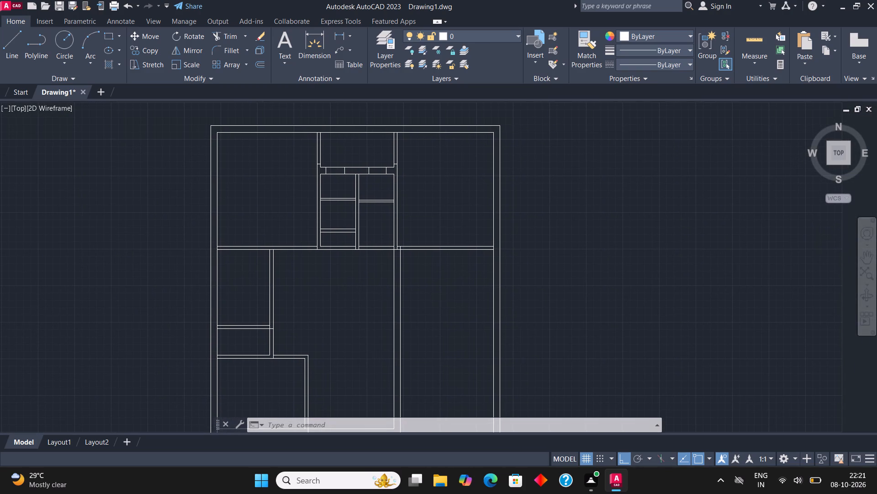
middle_drag(463, 276, 465, 197)
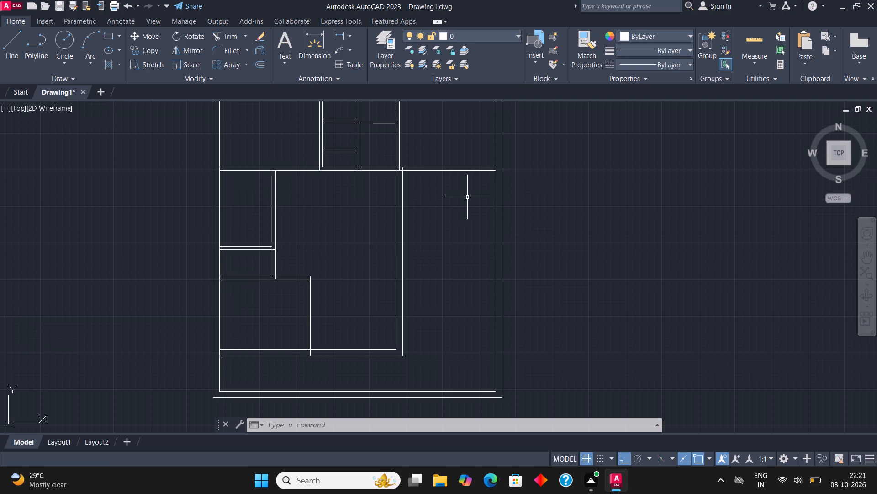
click(15, 44)
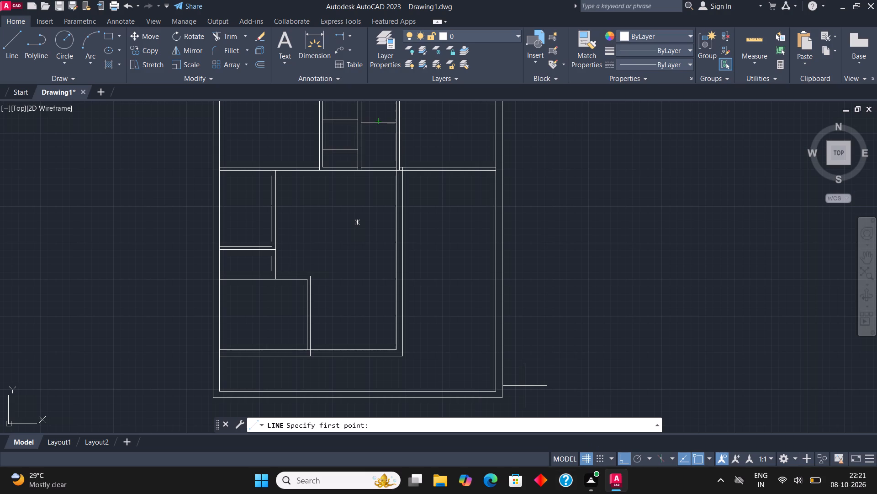
scroll(525, 386, up, 1)
click(491, 405)
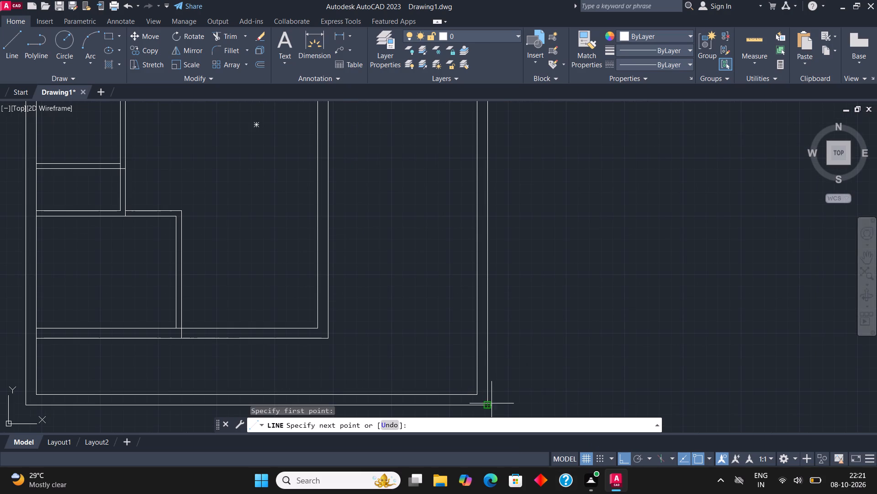
text(14'10")
key(Return)
scroll(499, 312, down, 2)
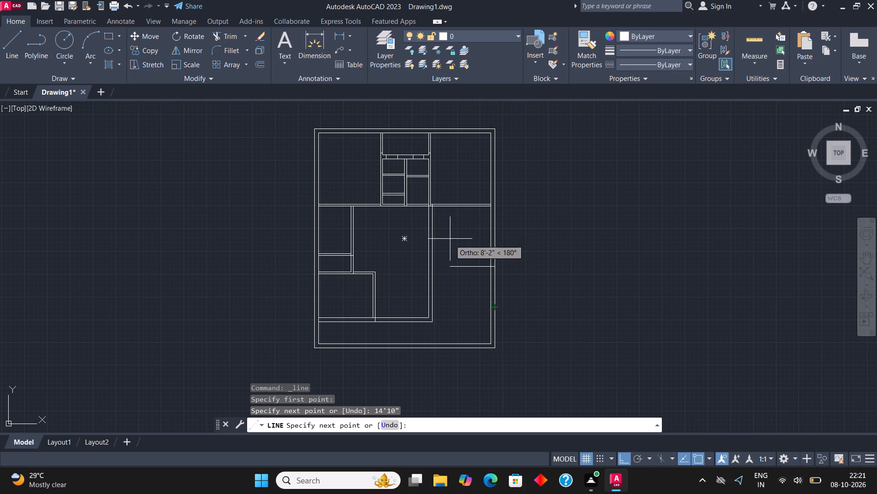
scroll(439, 267, up, 1)
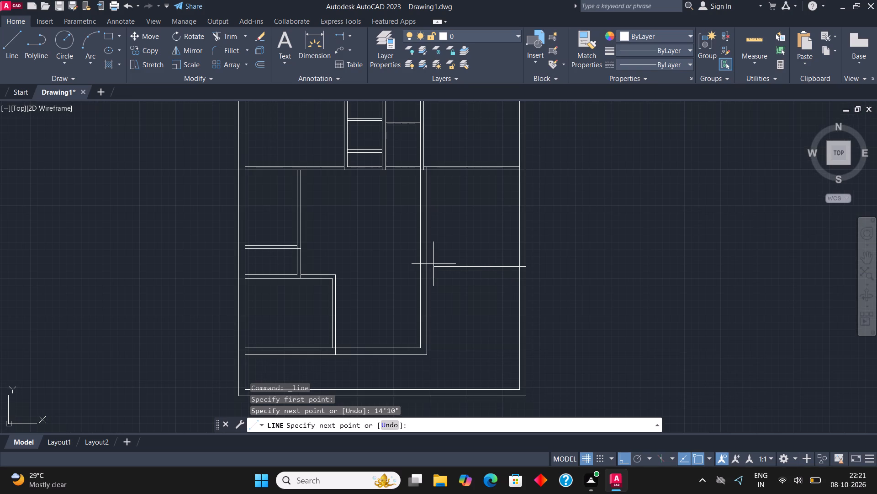
click(427, 264)
key(Escape)
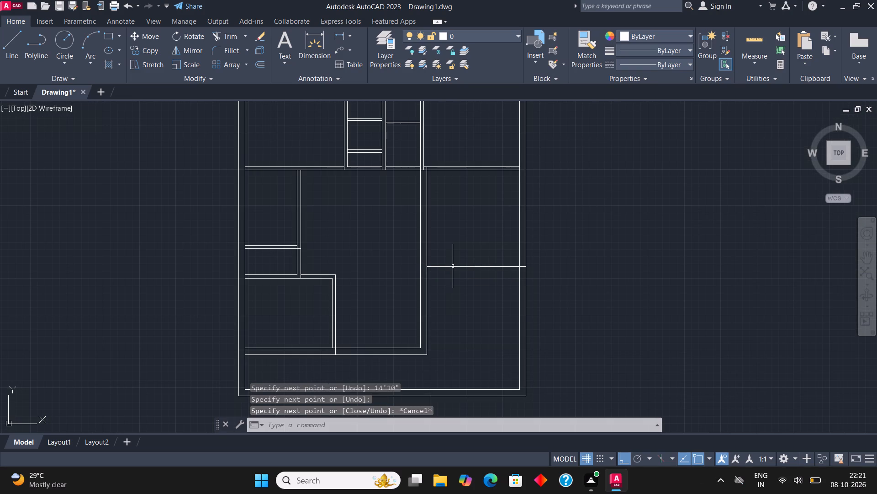
Offset the new horizontal line 4.5" upward to form a partition wall.
click(453, 266)
click(259, 61)
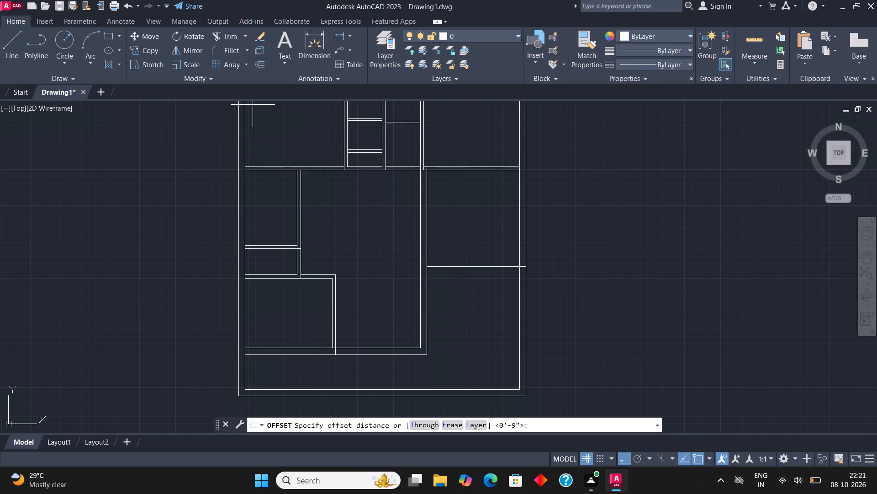
click(476, 263)
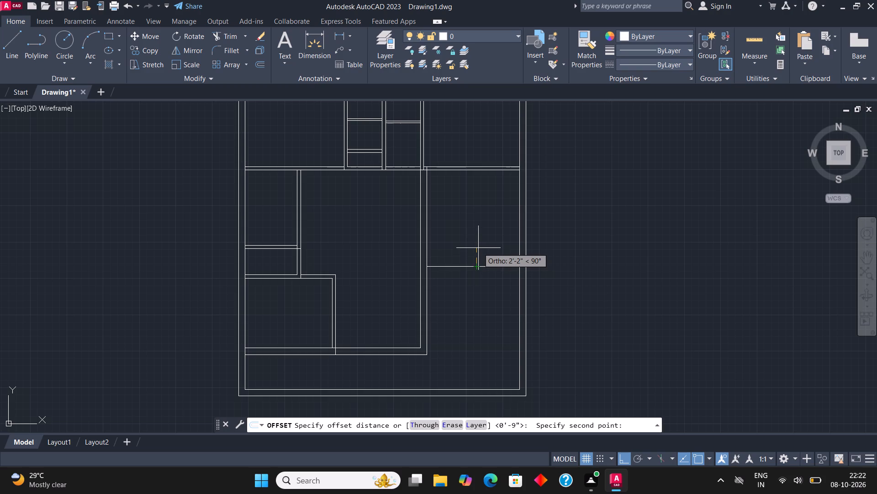
text(4.5")
key(Return)
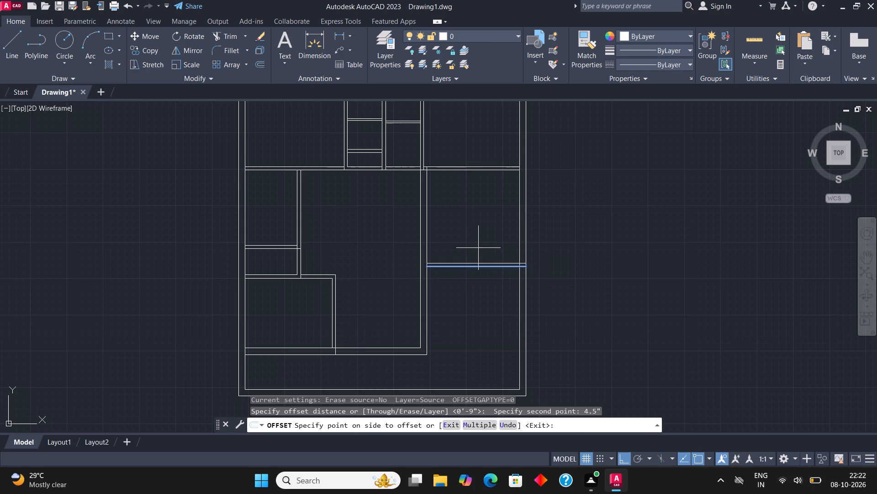
click(478, 248)
key(Escape)
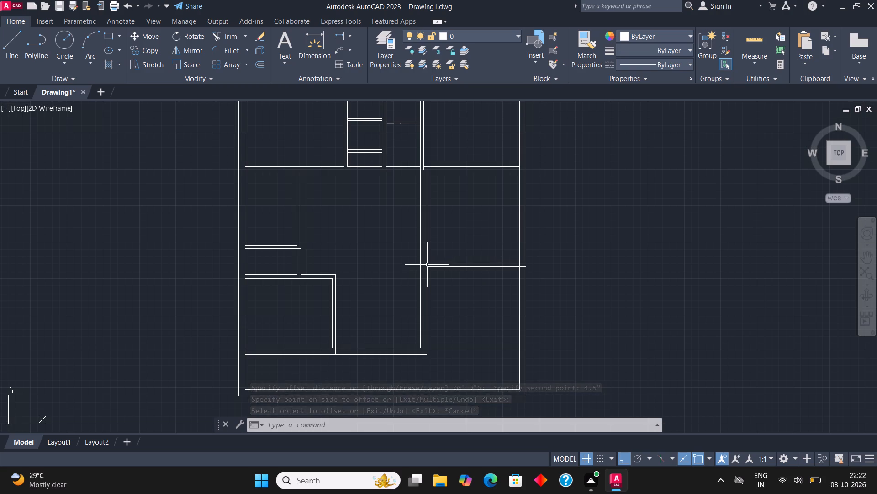
Draw a short line from the partition's upper left end across the hall wall's thickness to its inner line.
scroll(427, 265, up, 2)
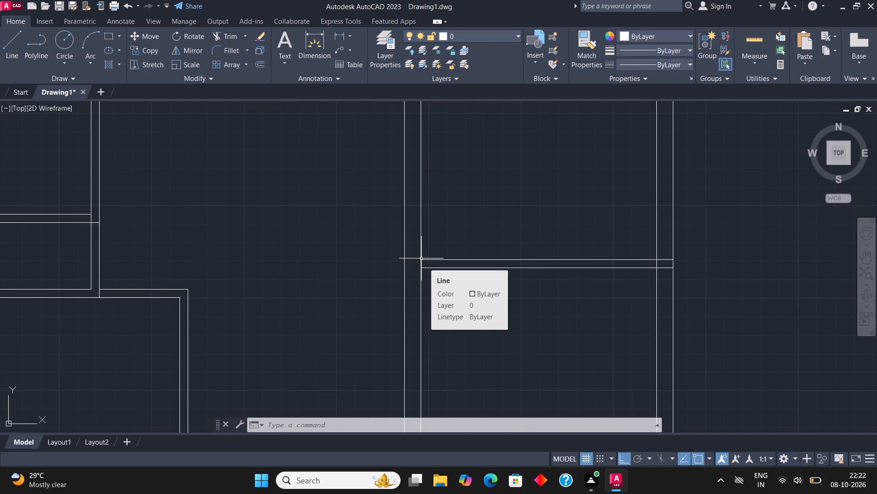
scroll(413, 275, down, 1)
scroll(419, 248, up, 1)
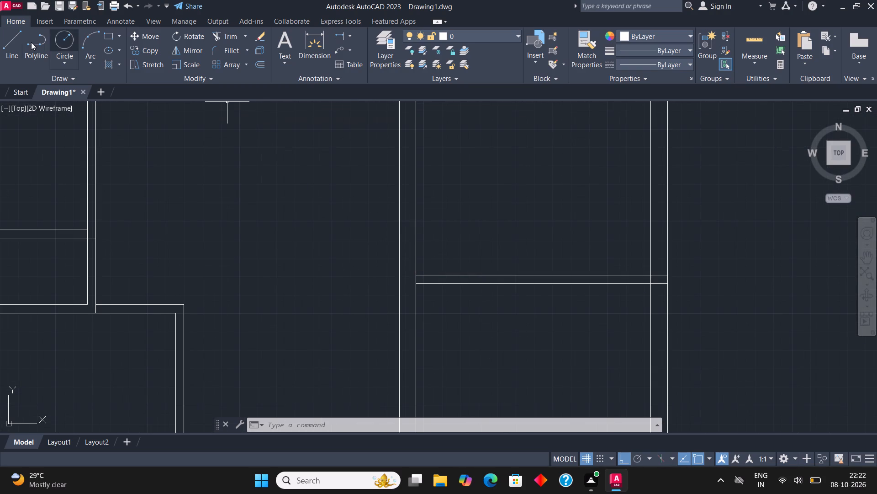
click(22, 48)
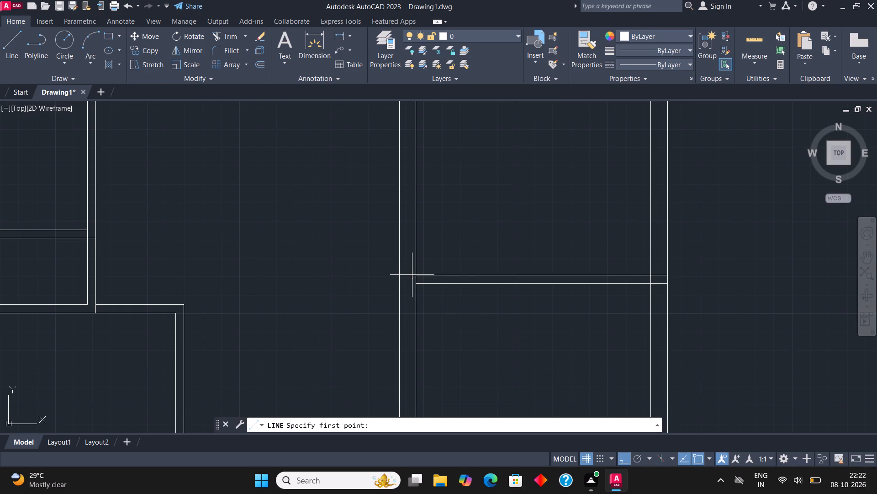
click(415, 276)
click(399, 278)
middle_drag(407, 328, 408, 336)
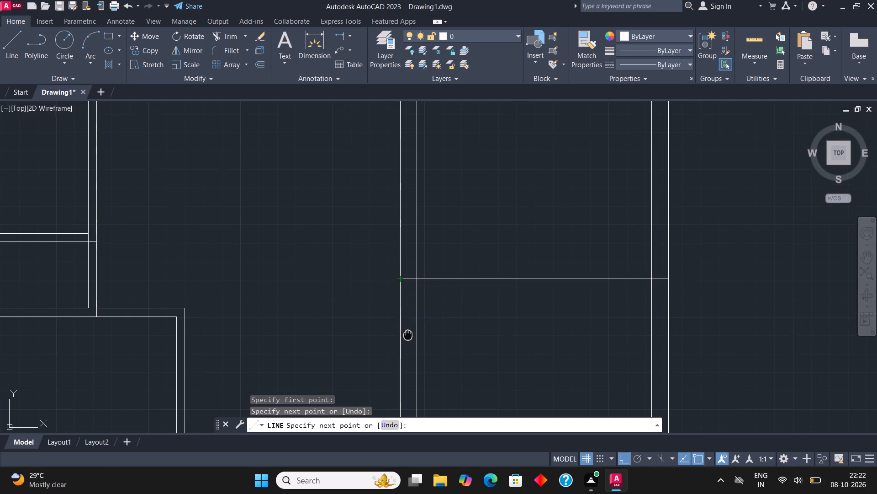
middle_drag(408, 336, 409, 337)
Trim both lines of the hall's right wall above the new partition.
click(229, 32)
drag(336, 206, 365, 203)
click(511, 197)
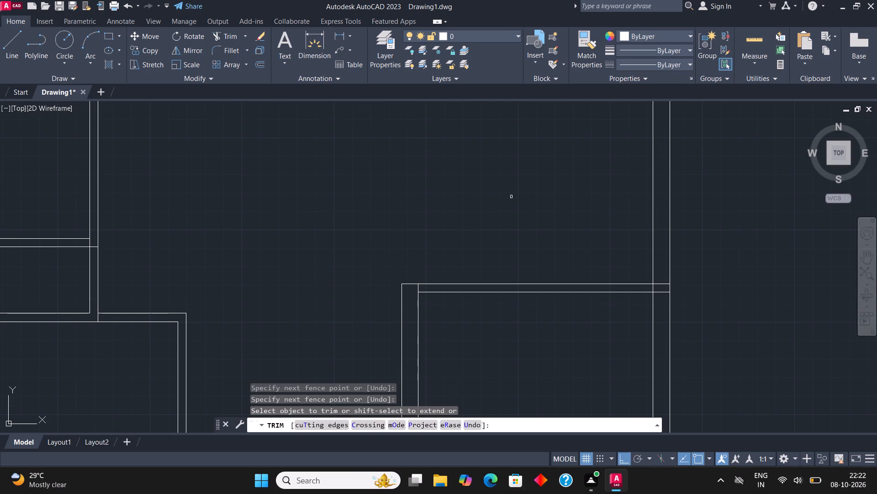
key(Escape)
Draw a rectangle filling the wall thickness at the hall's lower-right corner as a column.
scroll(388, 212, down, 2)
middle_drag(387, 212, 391, 194)
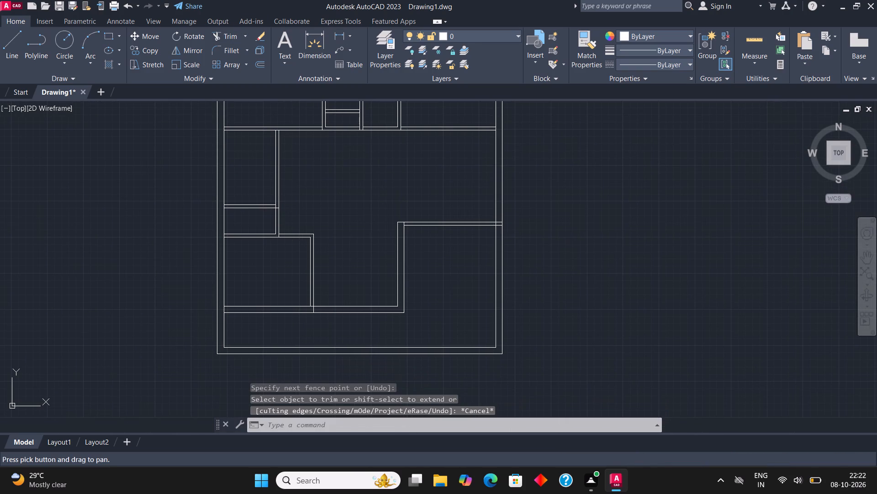
scroll(391, 194, down, 1)
middle_drag(426, 210, 448, 196)
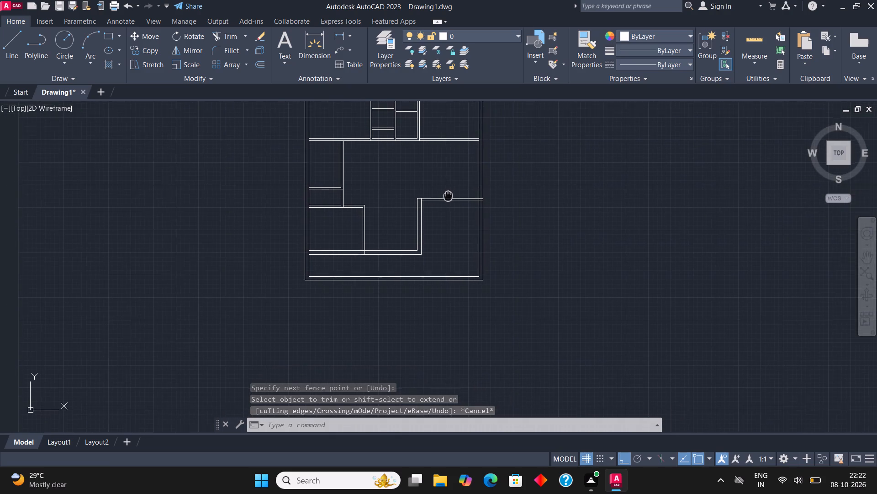
middle_drag(448, 196, 441, 195)
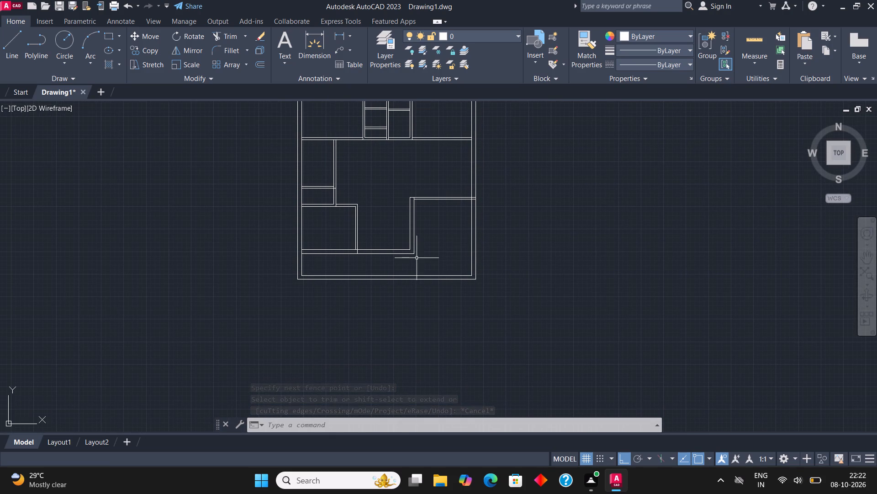
scroll(409, 249, up, 3)
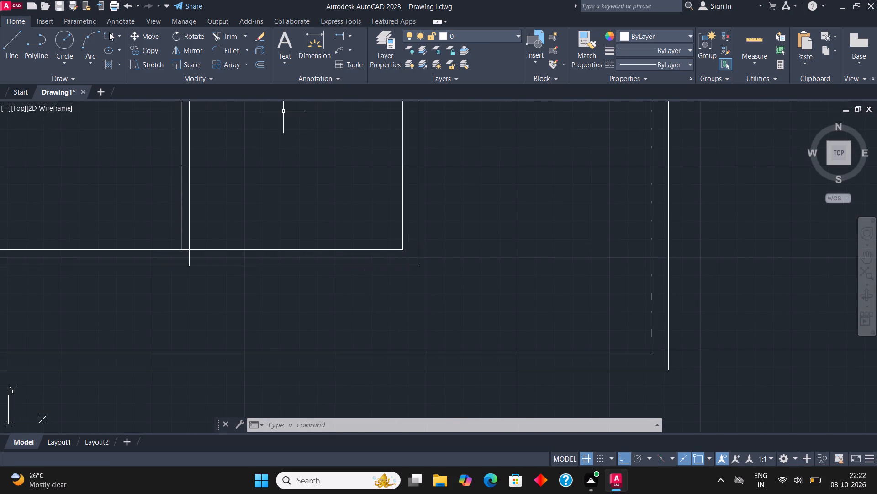
click(109, 32)
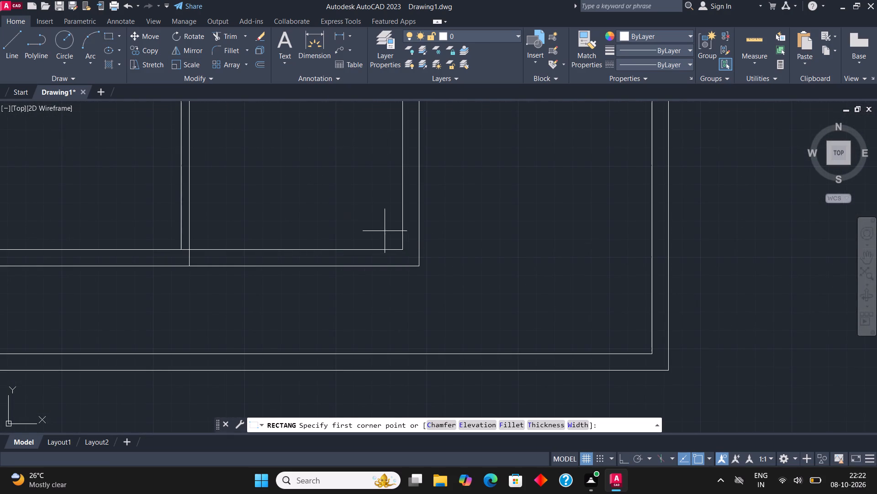
click(400, 247)
click(418, 267)
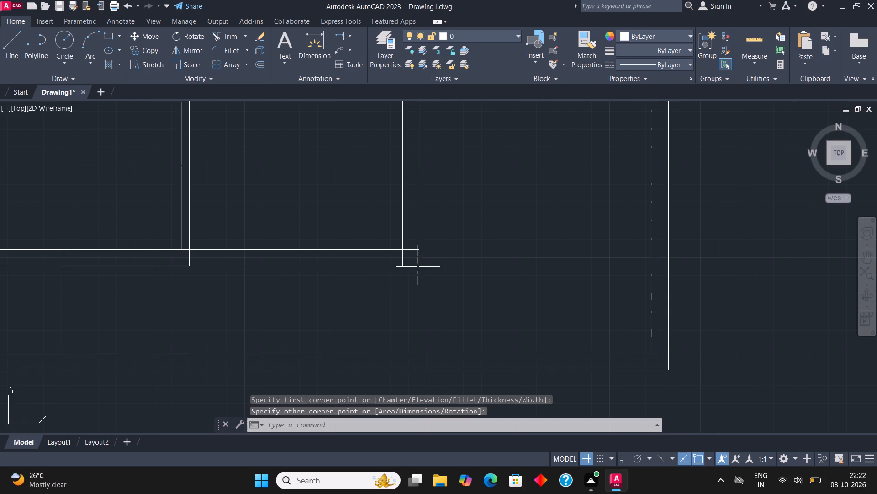
key(Escape)
Copy the column from its lower-right corner to the bottom outer wall directly below and to the plan's lower-right outer corner.
click(412, 252)
click(412, 248)
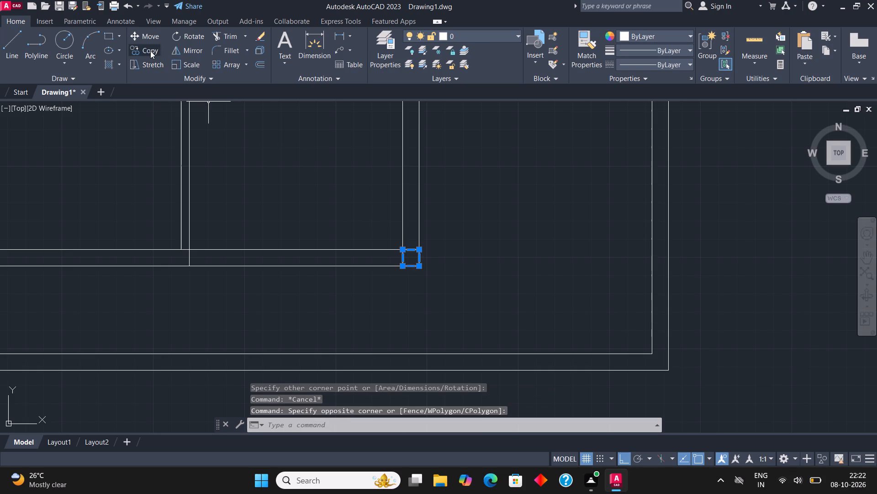
click(149, 50)
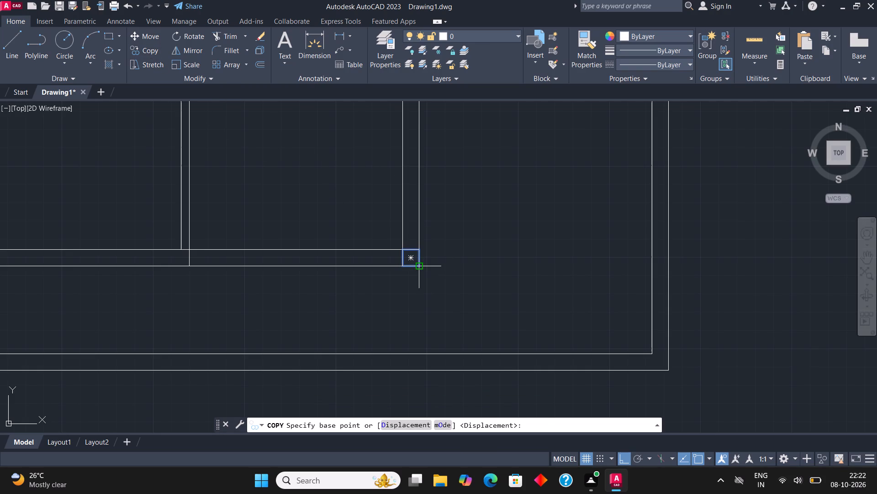
click(417, 267)
click(421, 369)
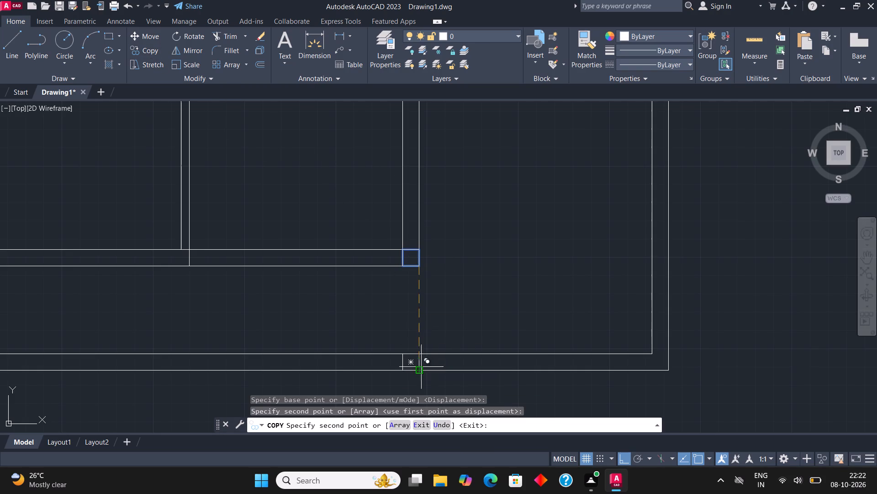
key(F8)
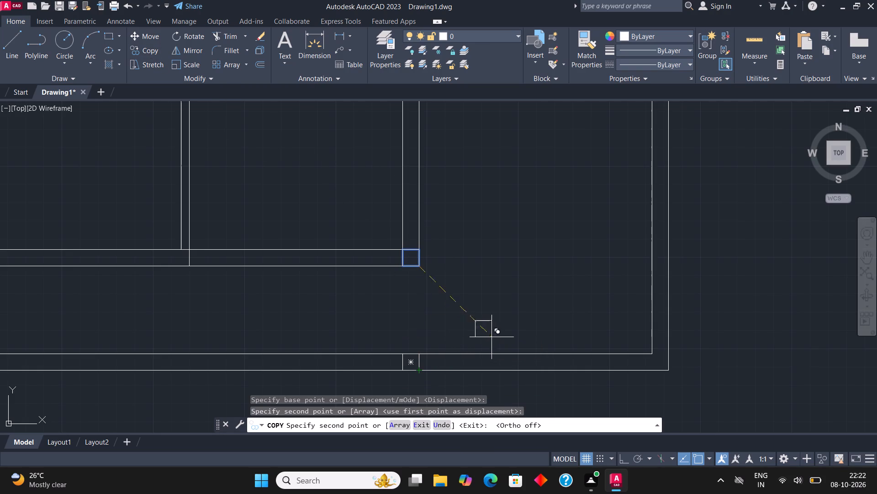
click(670, 367)
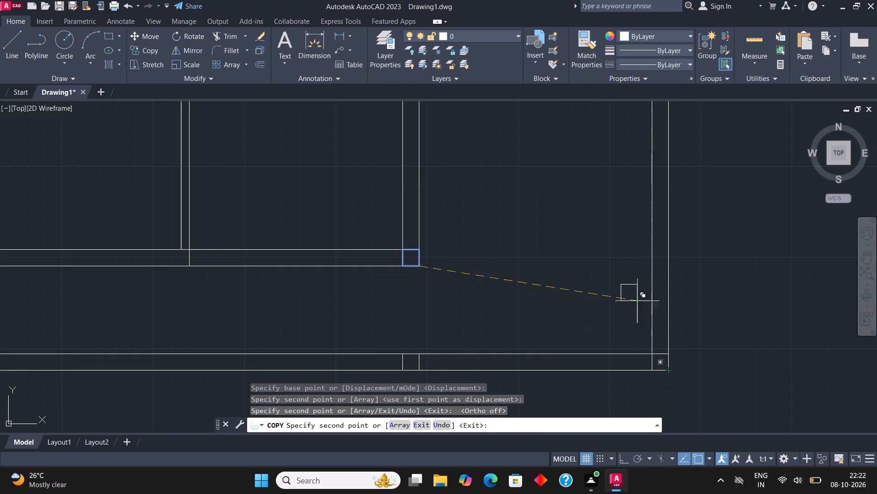
Place column copies on the right outer wall at the lower-right room's partition, the upper rooms' lower wall, and the top-right corner.
scroll(660, 289, down, 2)
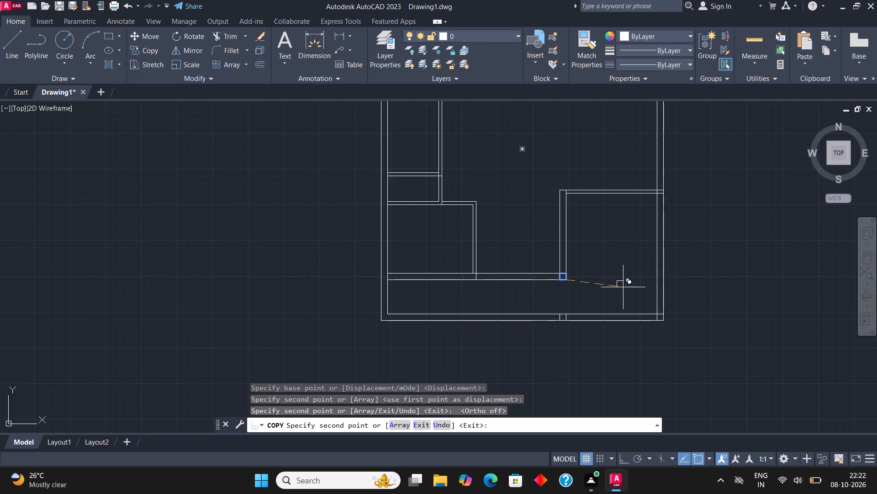
middle_drag(621, 293, 608, 413)
scroll(652, 299, down, 1)
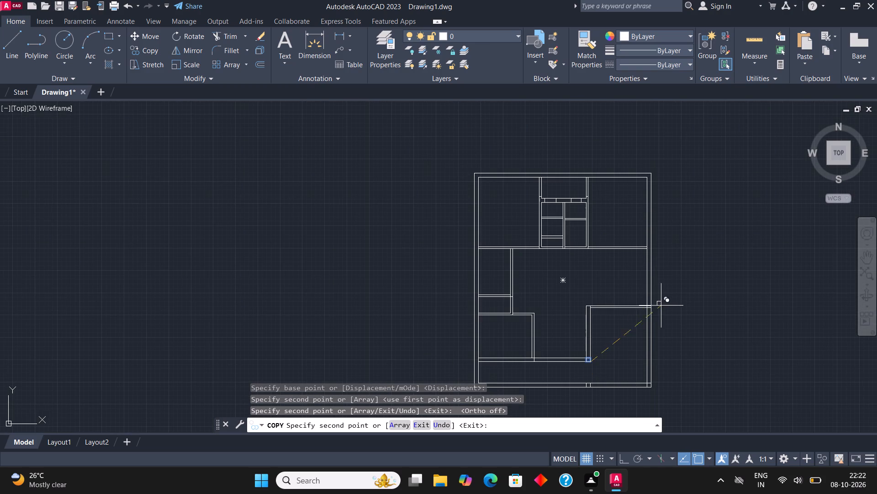
scroll(647, 321, up, 3)
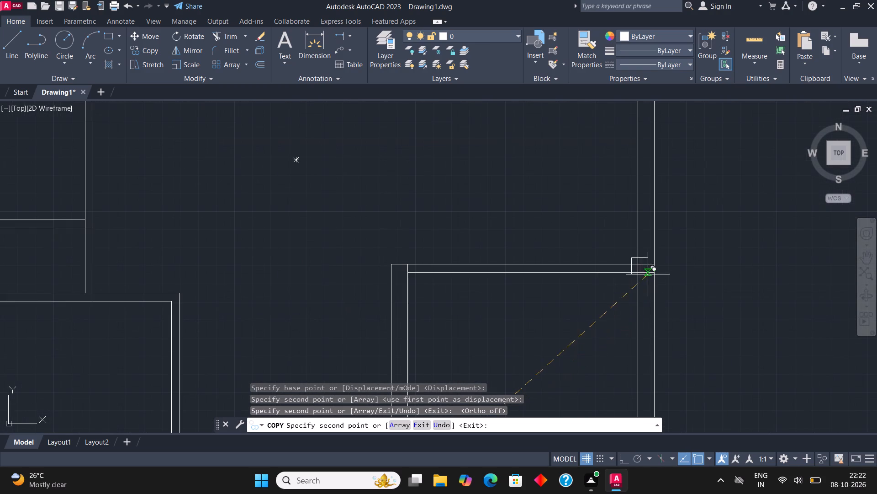
click(653, 272)
scroll(573, 290, down, 3)
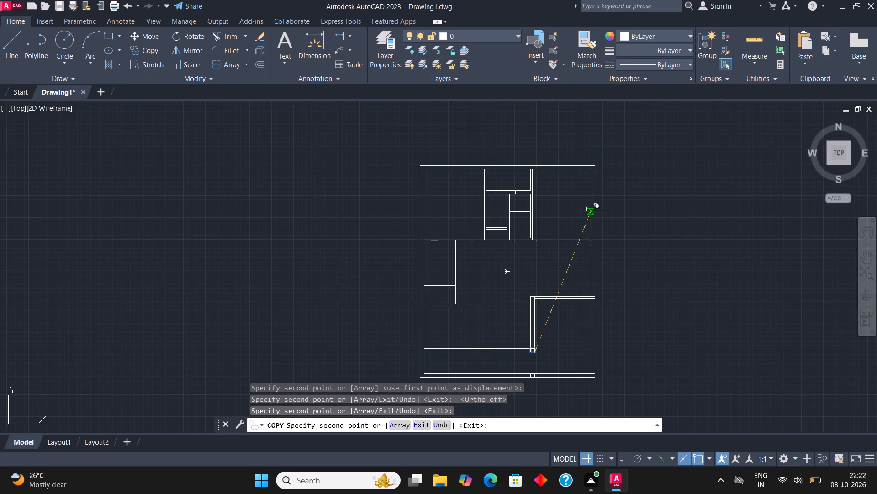
scroll(591, 211, up, 4)
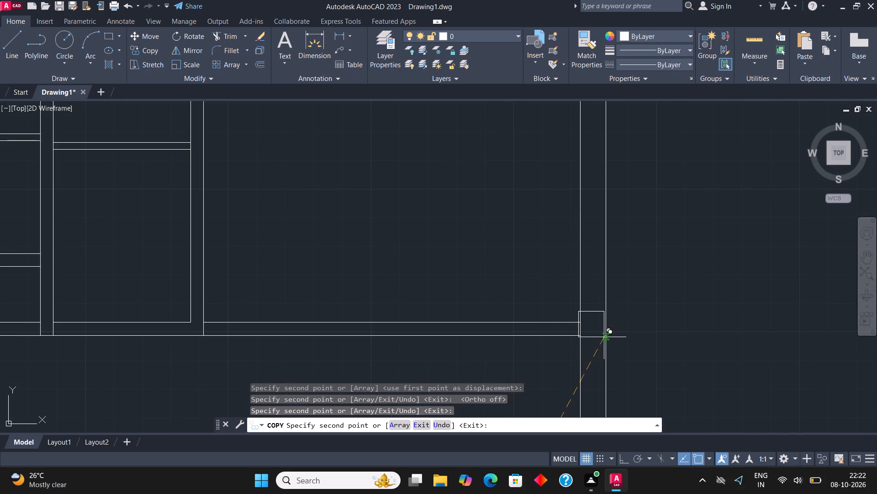
click(604, 336)
scroll(544, 329, down, 3)
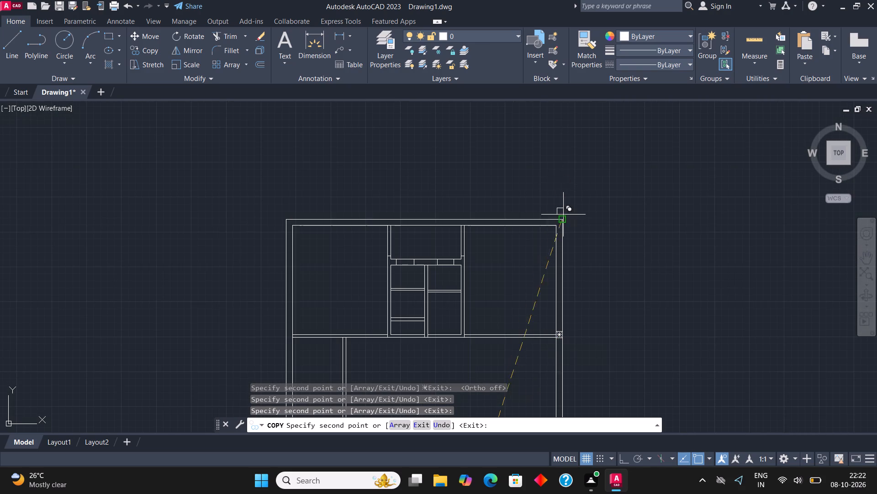
scroll(564, 225, up, 4)
click(537, 225)
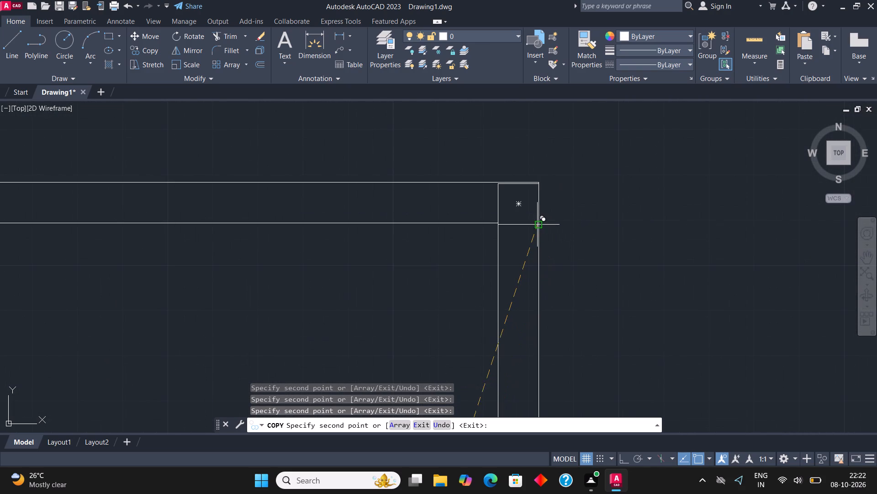
Place column copies in the top outer wall where the two partitions flanking the central small rooms meet it.
scroll(614, 224, down, 2)
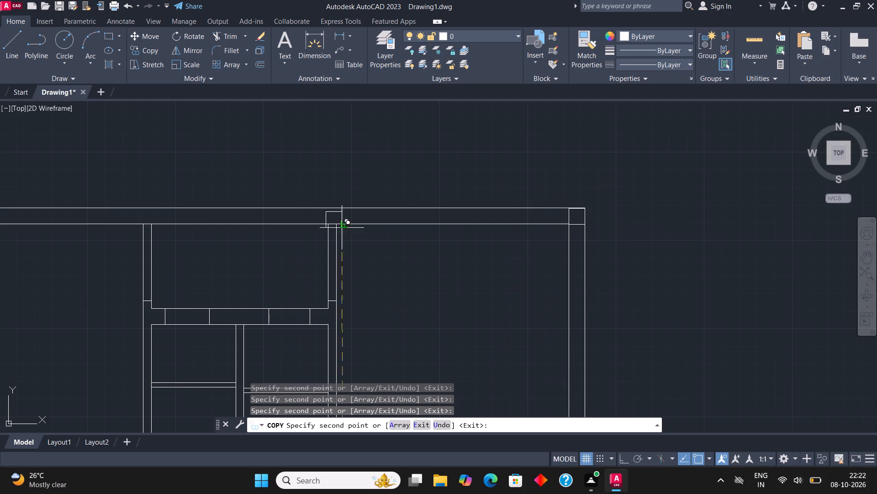
scroll(326, 228, up, 3)
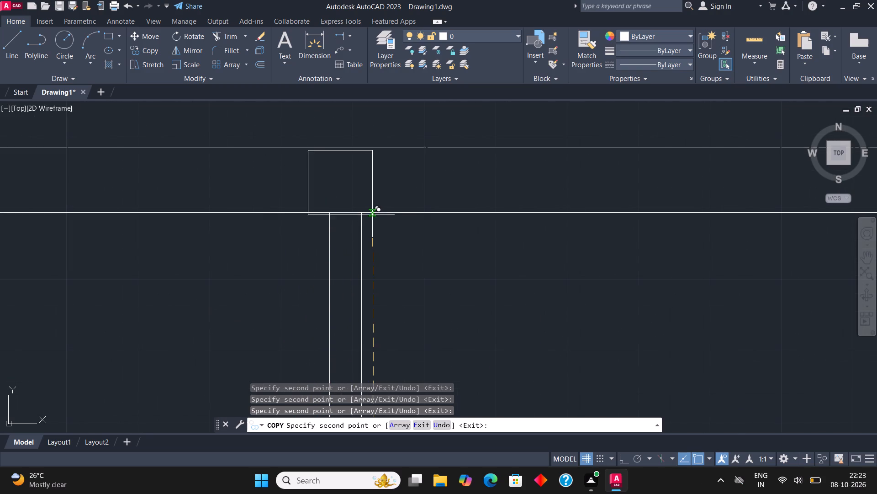
click(393, 213)
scroll(495, 230, down, 2)
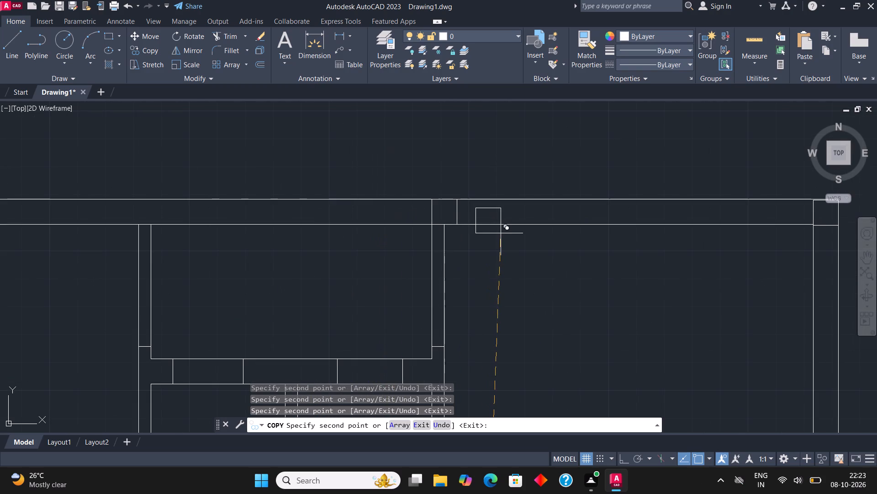
scroll(501, 233, down, 1)
scroll(289, 231, up, 2)
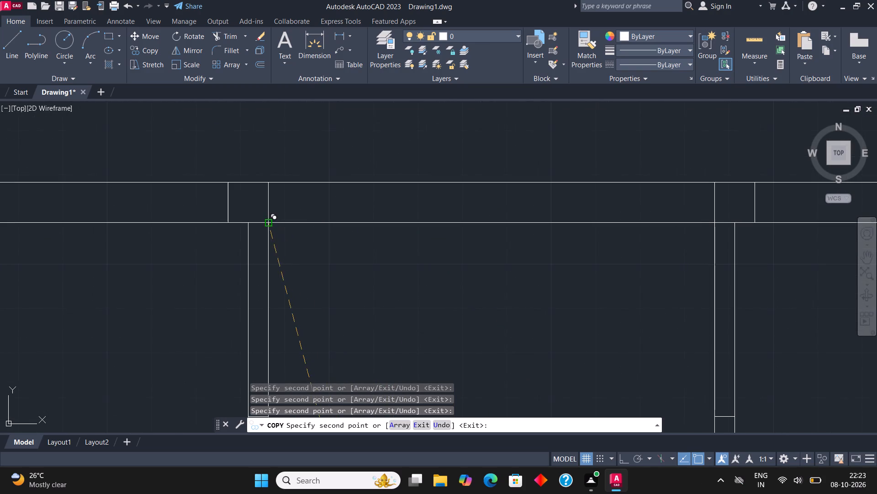
click(266, 222)
Place column copies where the two partitions flanking the central small rooms meet the upper rooms' lower wall.
scroll(428, 179, down, 2)
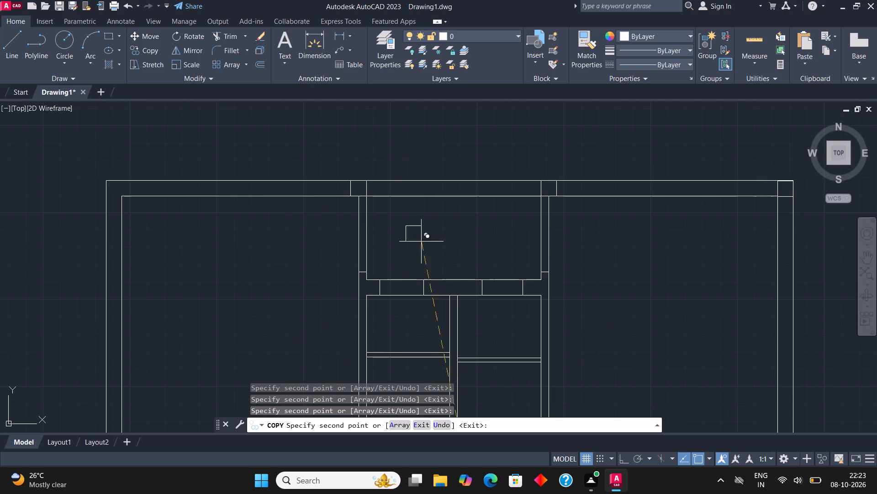
scroll(435, 216, down, 1)
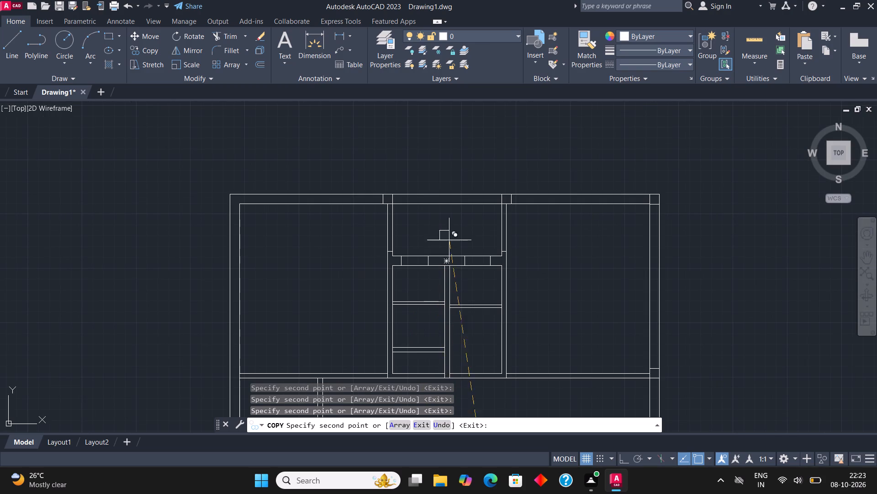
scroll(457, 215, down, 1)
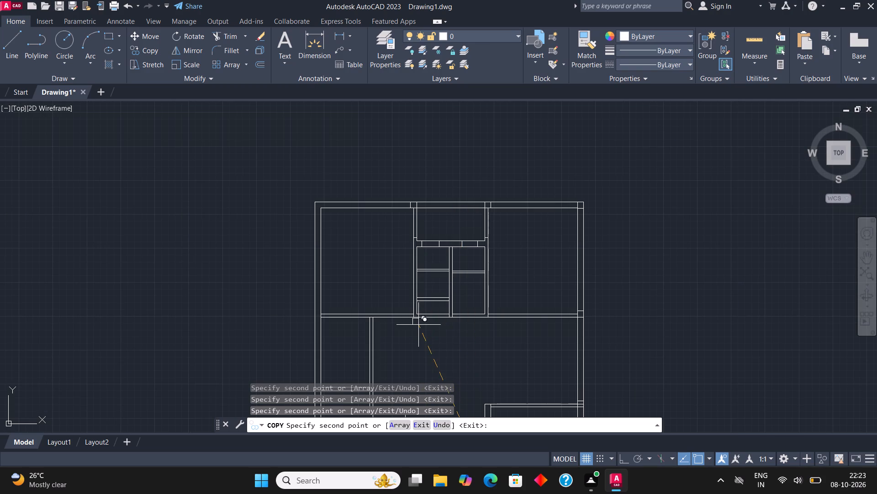
scroll(411, 309, up, 3)
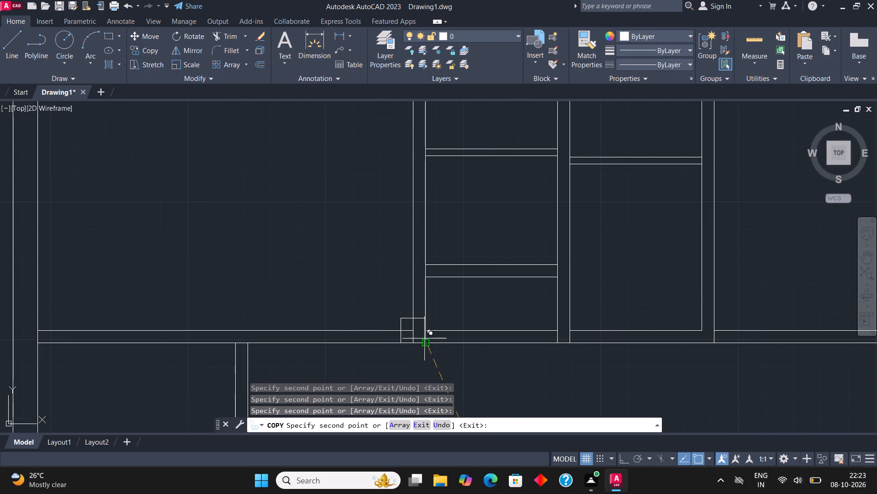
click(425, 338)
scroll(376, 300, down, 2)
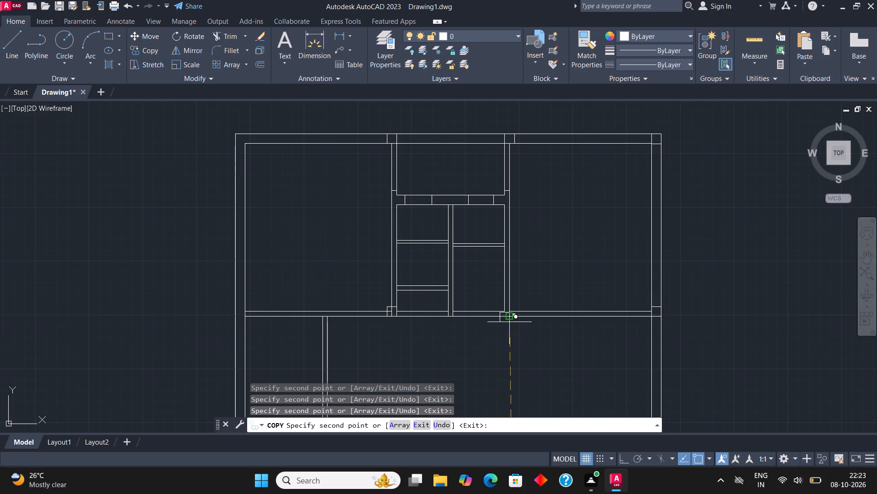
scroll(512, 320, up, 2)
click(512, 307)
scroll(518, 244, down, 2)
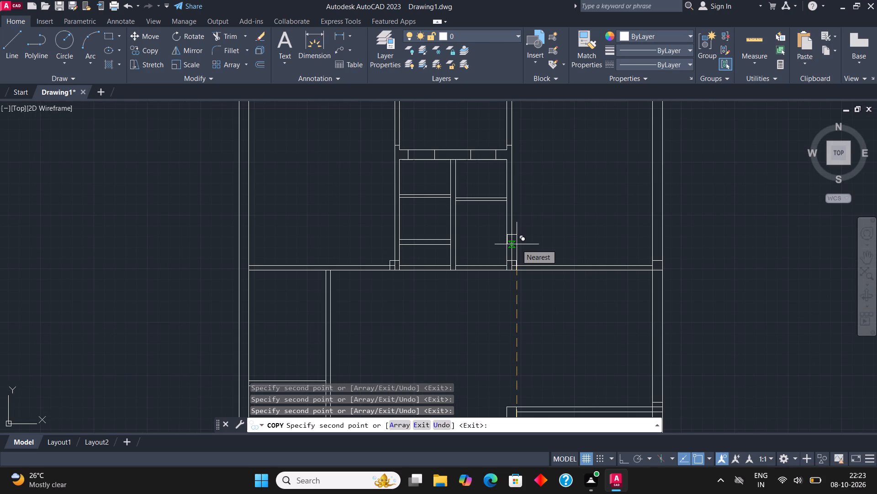
Place column copies at the plan's top-left outer corner and where the upper rooms' lower wall meets the left outer wall.
scroll(518, 256, down, 1)
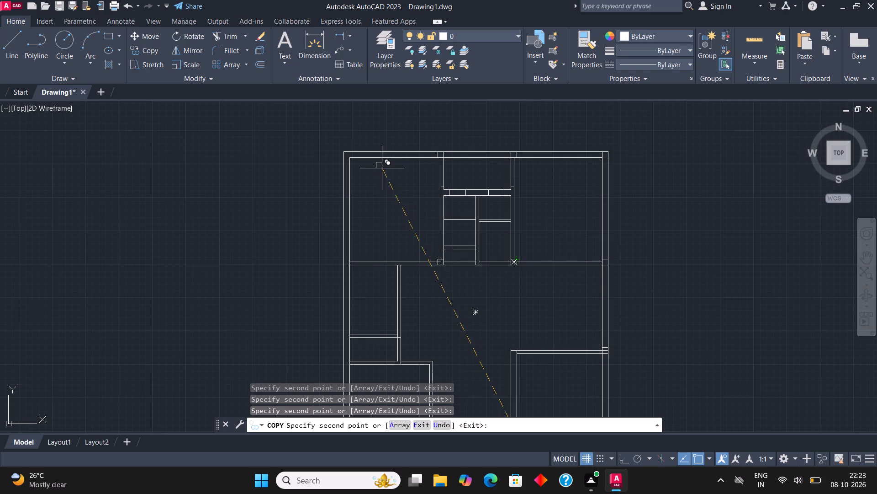
scroll(349, 154, up, 3)
click(340, 170)
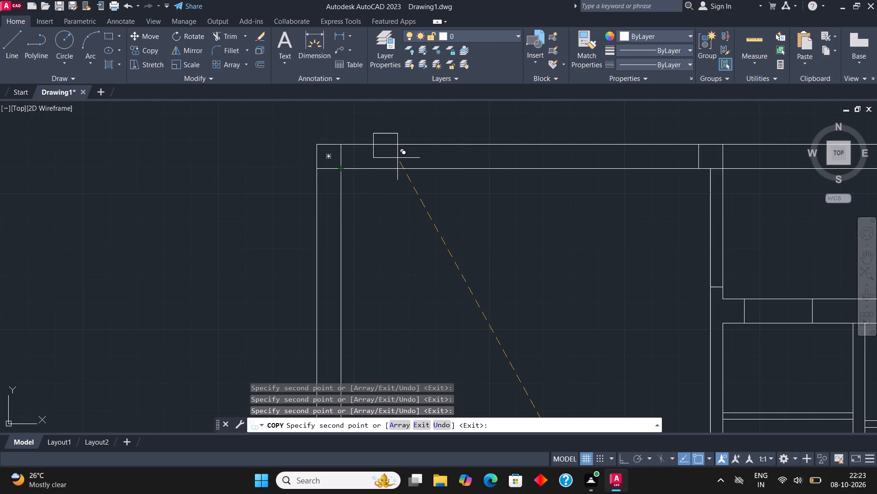
scroll(399, 160, down, 3)
scroll(395, 274, up, 4)
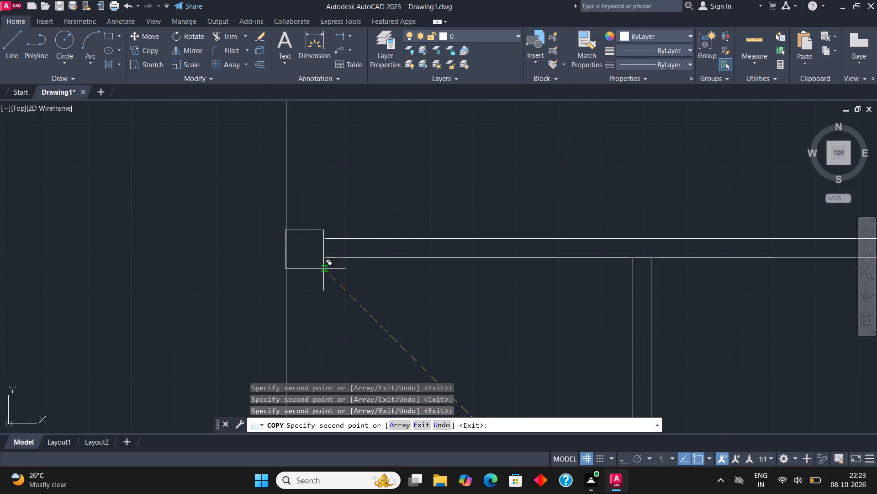
click(327, 262)
Place column copies on the left outer wall at the bottom-left corner, the hall's lower wall, and the lower-left room's upper partition.
scroll(372, 226, down, 4)
middle_drag(383, 231, 394, 147)
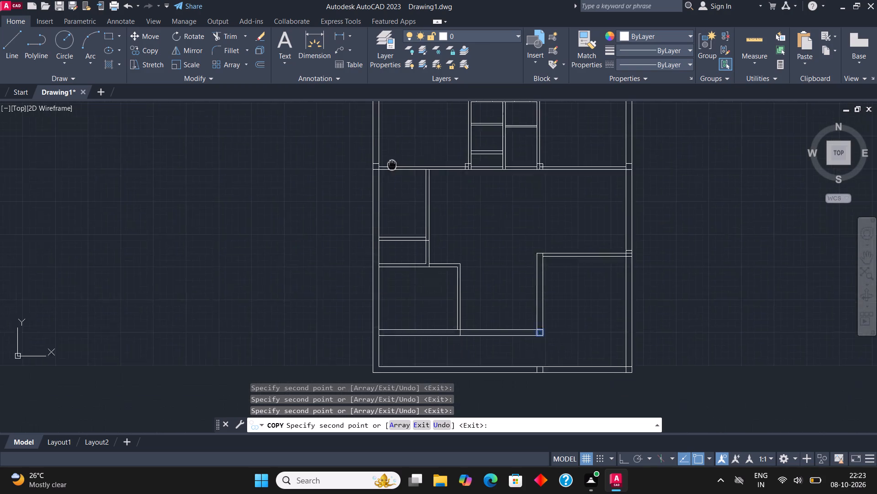
middle_drag(394, 147, 397, 131)
scroll(392, 350, up, 1)
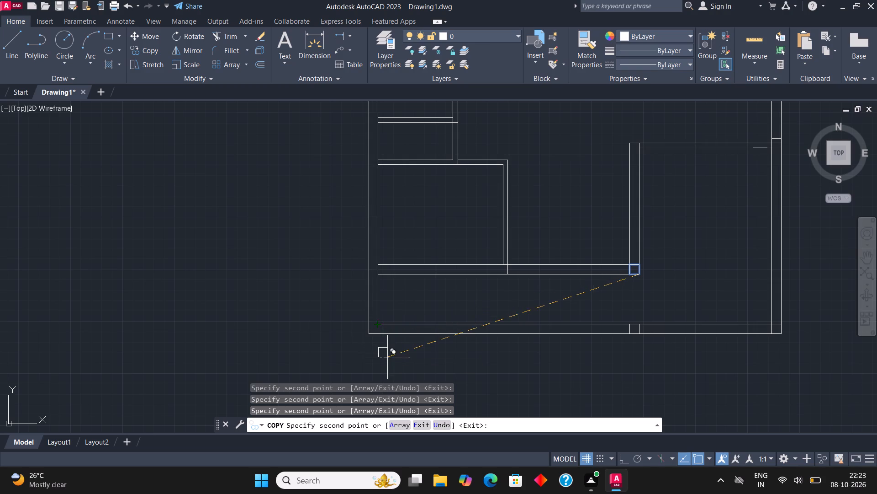
click(379, 333)
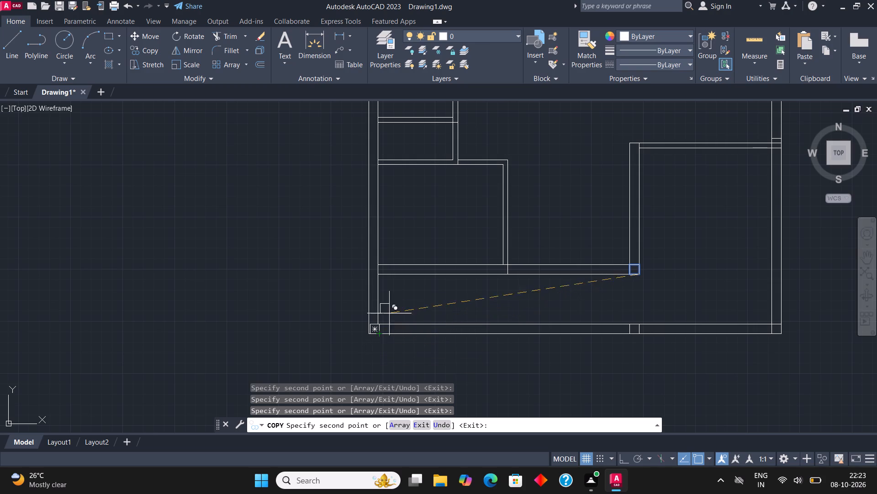
click(378, 275)
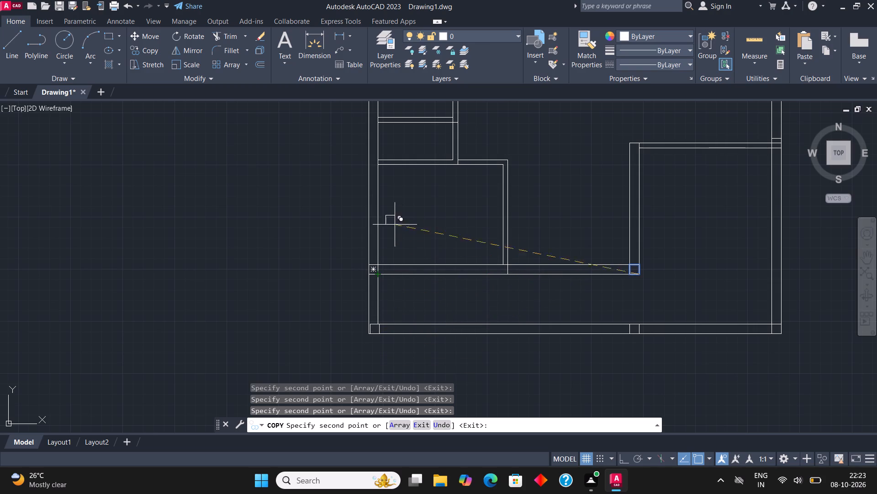
click(374, 168)
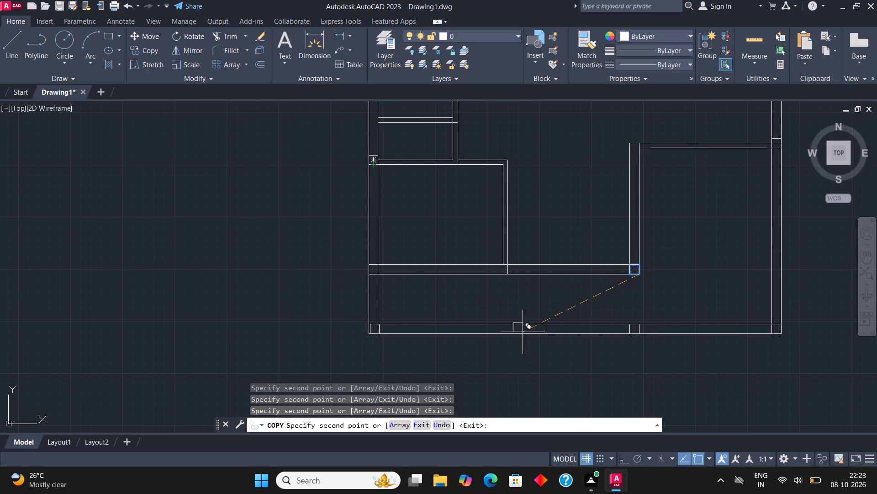
Place column copies along the lower-left room's right partition: in the bottom outer wall, at the hall's lower wall, and at its upper corner.
click(509, 333)
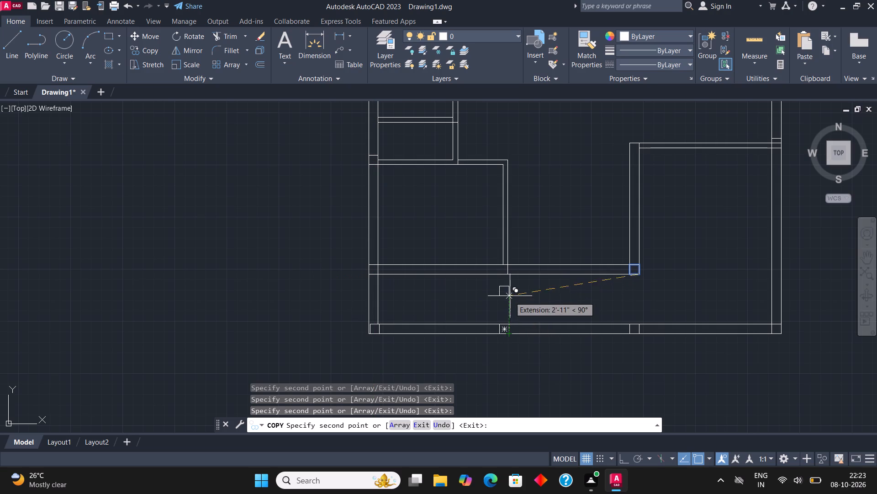
click(507, 272)
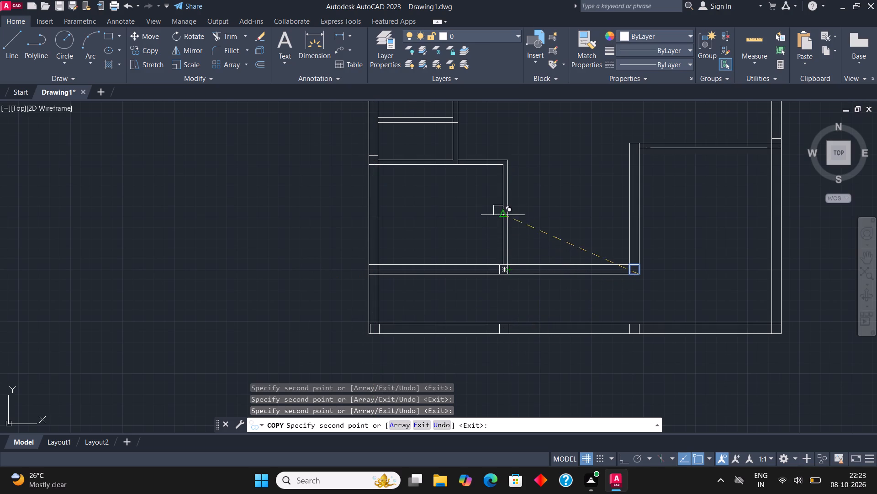
click(508, 171)
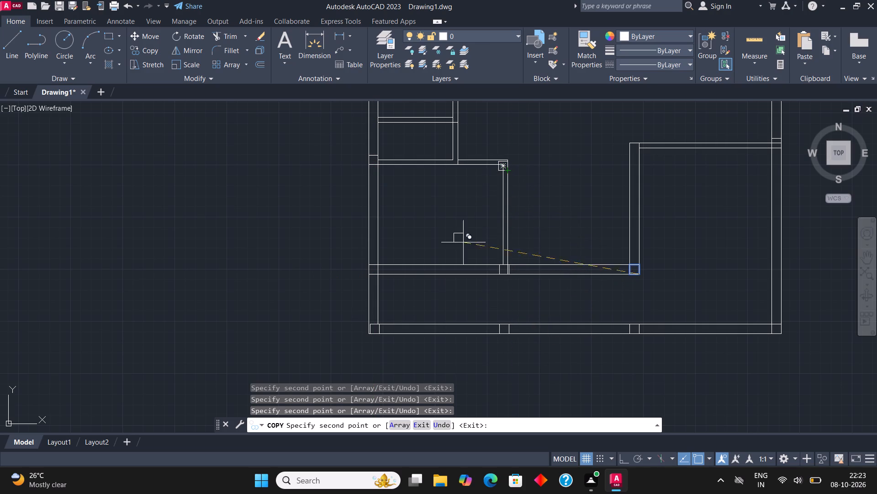
Place a column copy at the lower-right room's upper-left corner and finish copying.
middle_drag(622, 290, 507, 314)
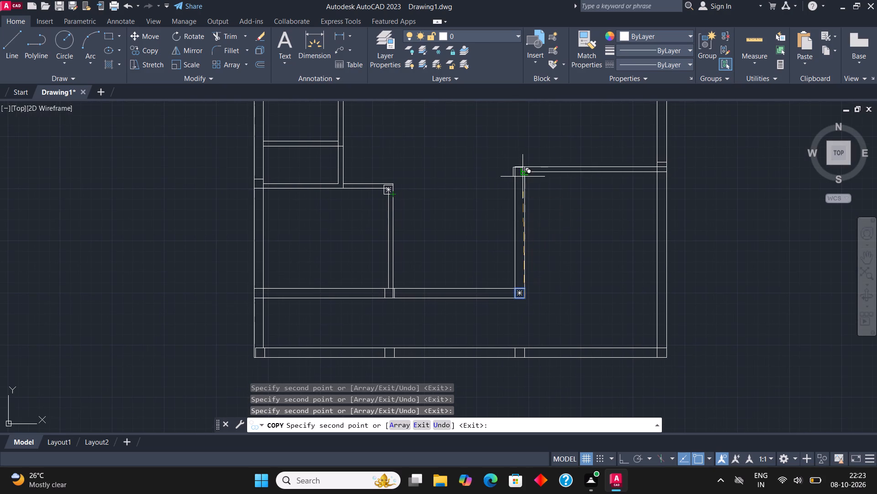
scroll(526, 173, up, 2)
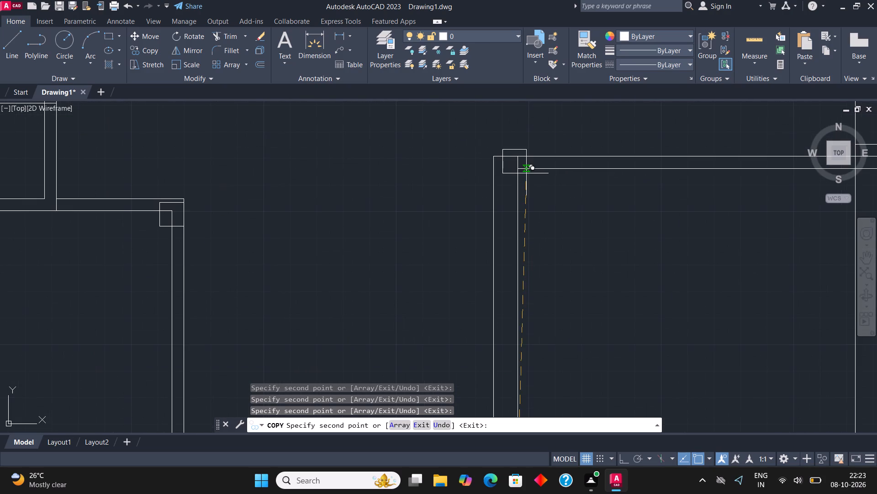
click(519, 174)
scroll(439, 199, down, 3)
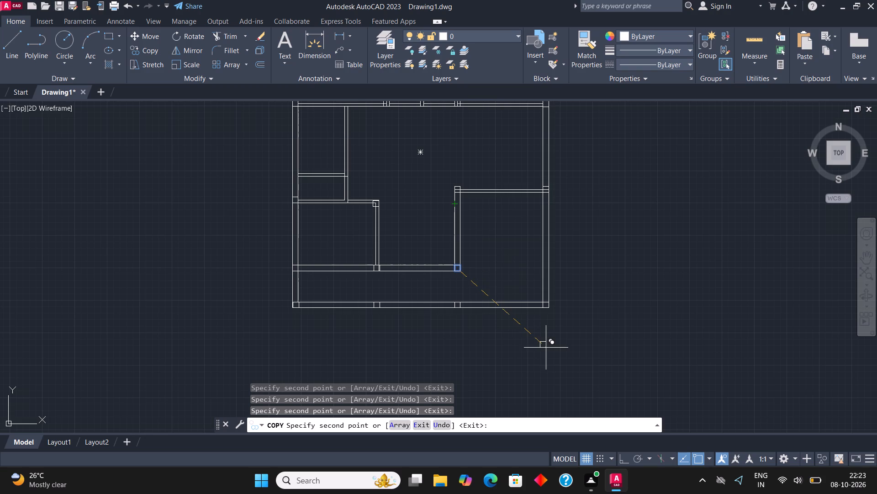
middle_drag(574, 366, 593, 451)
middle_drag(574, 304, 585, 325)
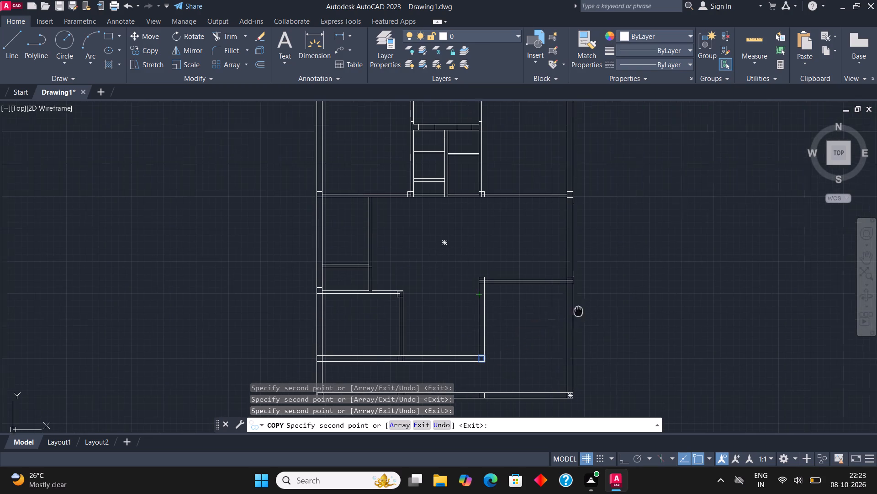
middle_drag(585, 325, 617, 397)
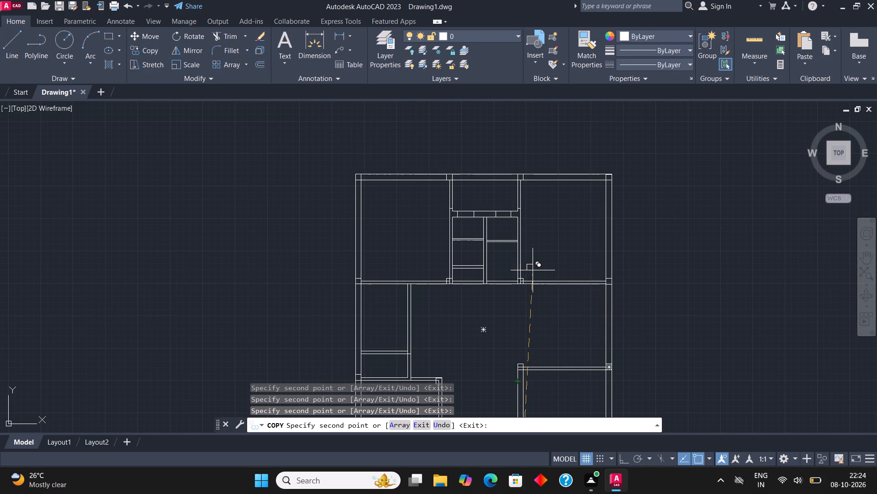
middle_drag(539, 269, 547, 190)
middle_drag(532, 333, 545, 254)
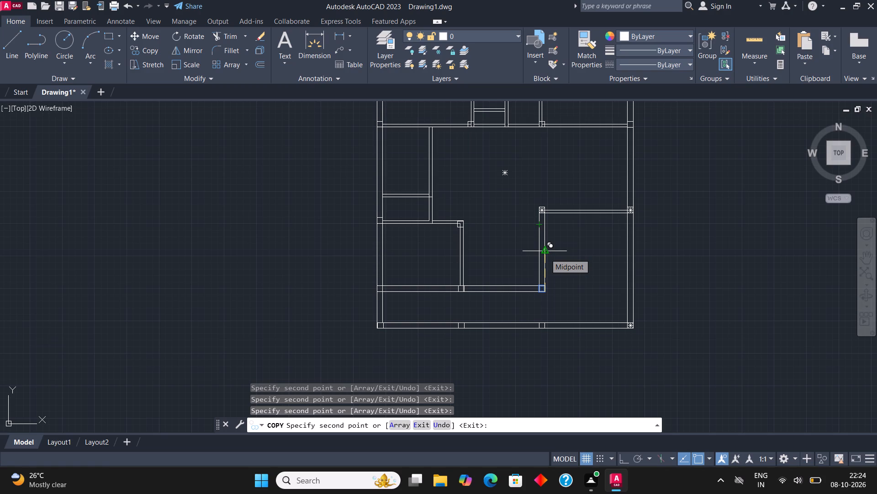
middle_drag(539, 271, 550, 435)
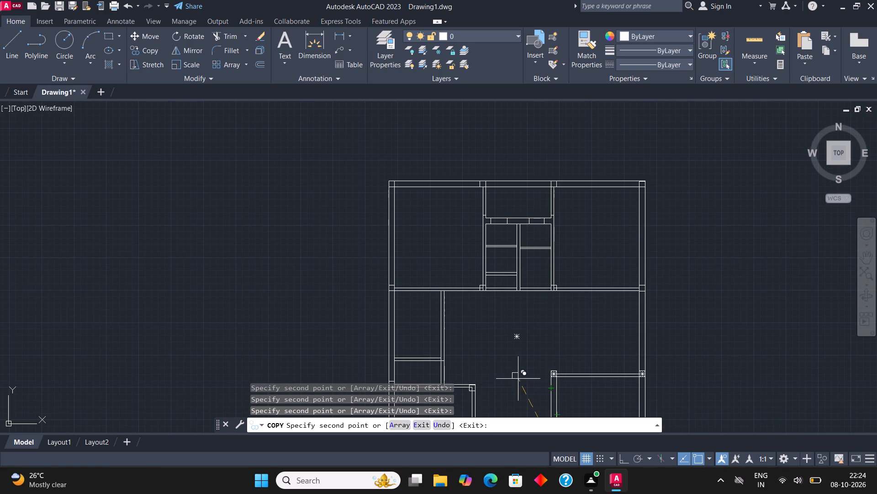
key(Escape)
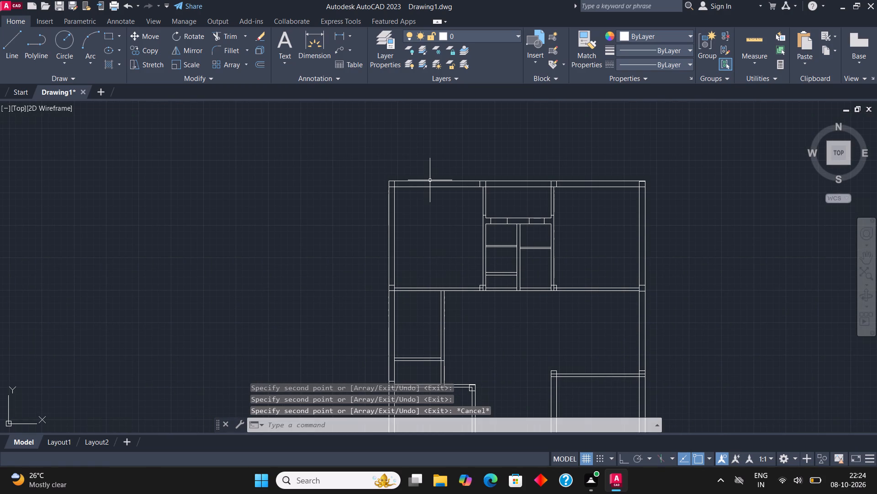
Move the column at the plan's top-right so its outer corner meets the outer walls' corner exactly.
scroll(654, 193, up, 4)
middle_drag(632, 232, 608, 293)
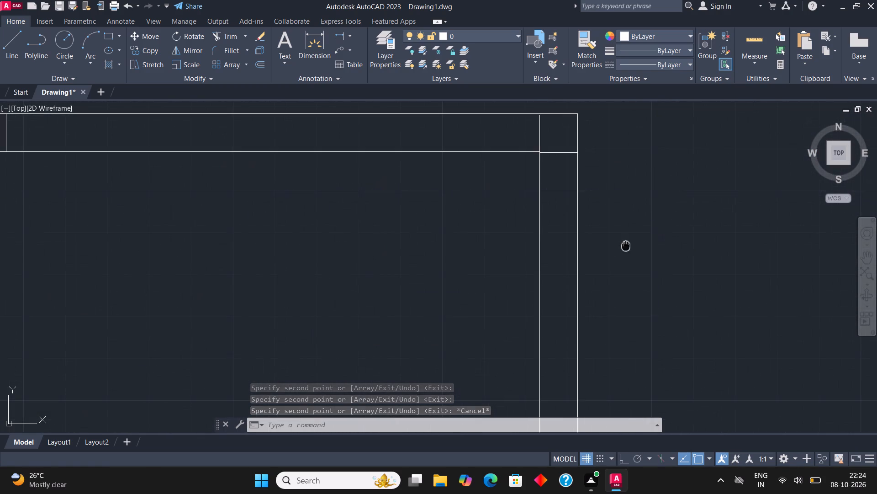
middle_drag(608, 293, 592, 372)
scroll(505, 269, up, 1)
click(495, 255)
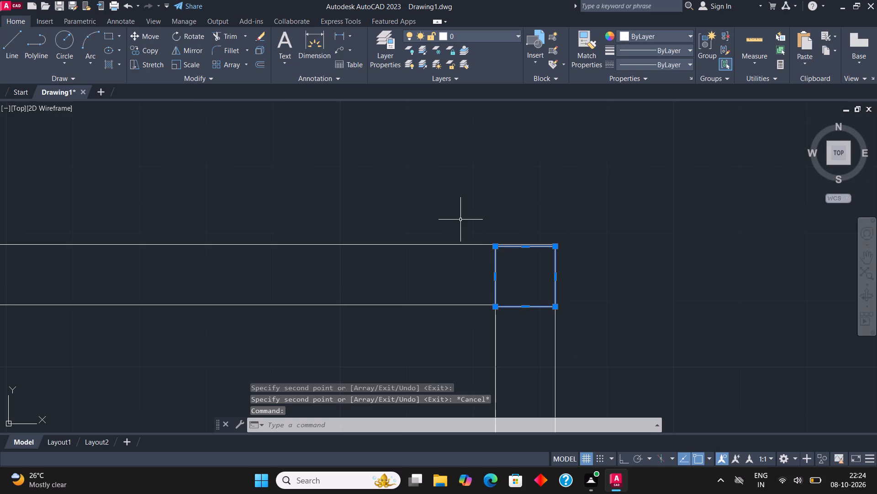
click(148, 37)
scroll(550, 252, up, 2)
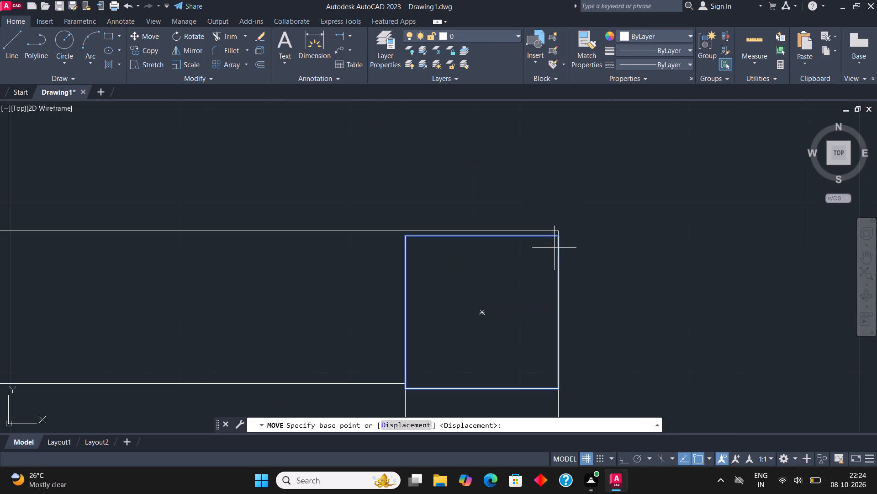
click(558, 236)
click(559, 229)
scroll(559, 229, down, 4)
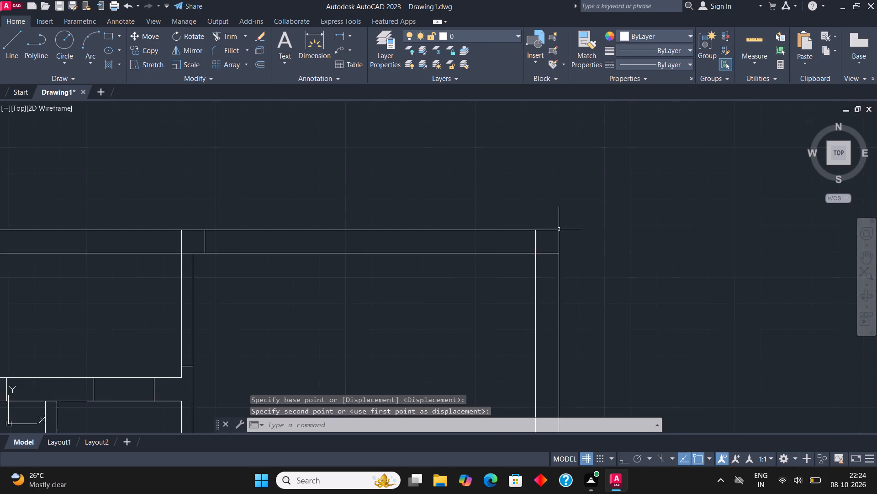
Trim the wall lines inside the column where the central rooms' right partition meets the upper rooms' lower wall.
middle_drag(553, 328, 555, 220)
scroll(558, 209, down, 2)
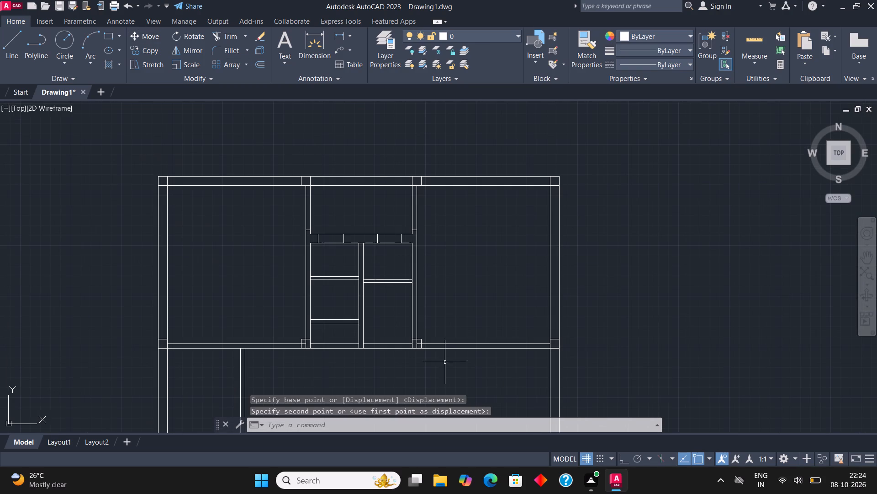
scroll(410, 354, up, 4)
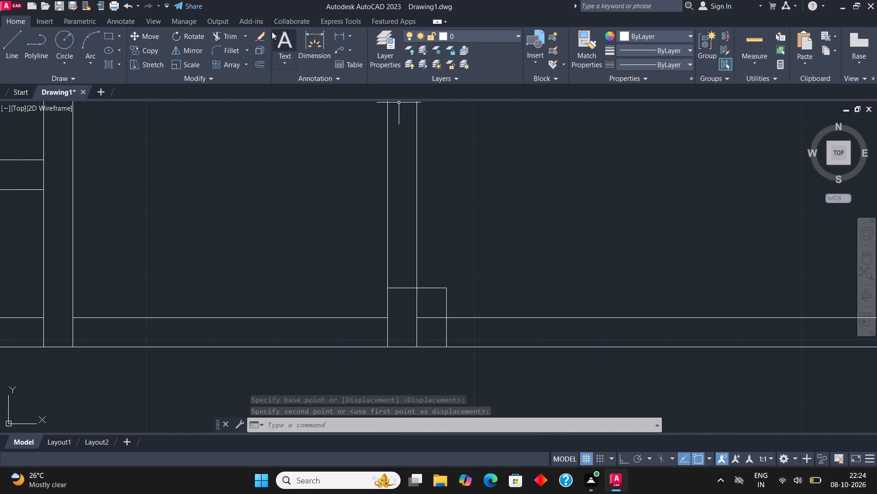
click(228, 36)
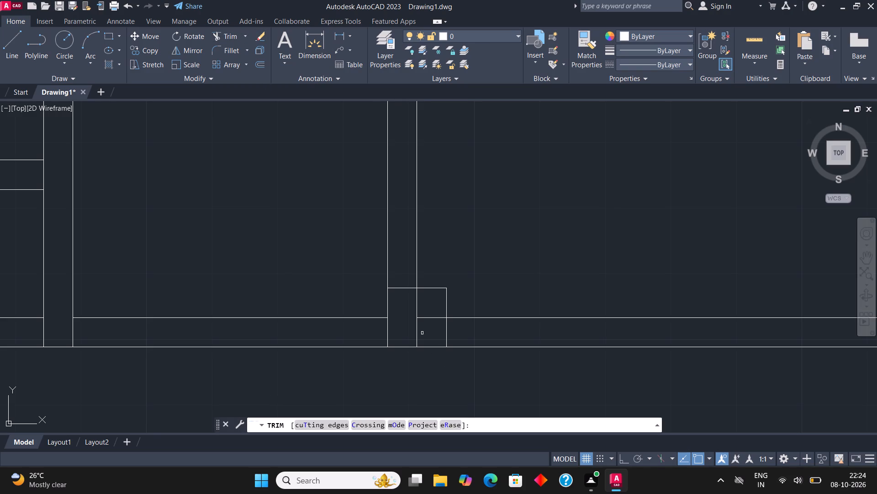
click(421, 328)
click(413, 315)
click(412, 308)
click(424, 325)
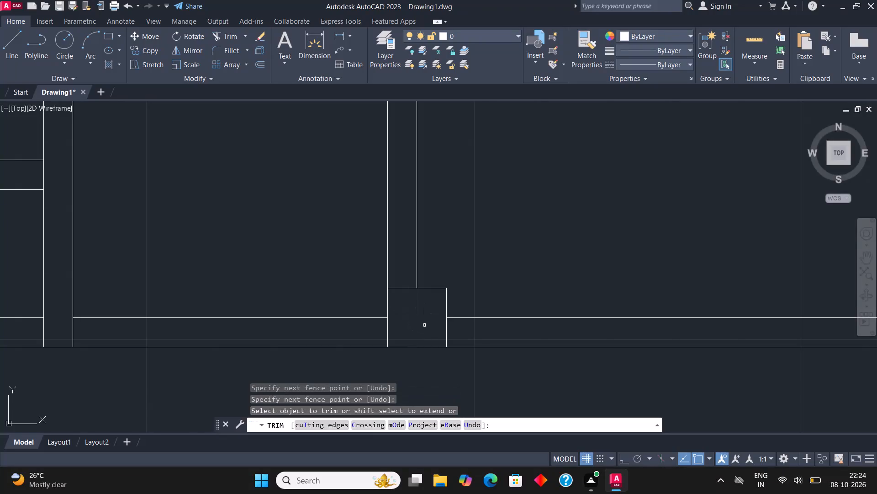
Trim the wall lines inside the column where the central rooms' left partition meets the upper rooms' lower wall.
scroll(648, 254, down, 2)
scroll(229, 282, up, 2)
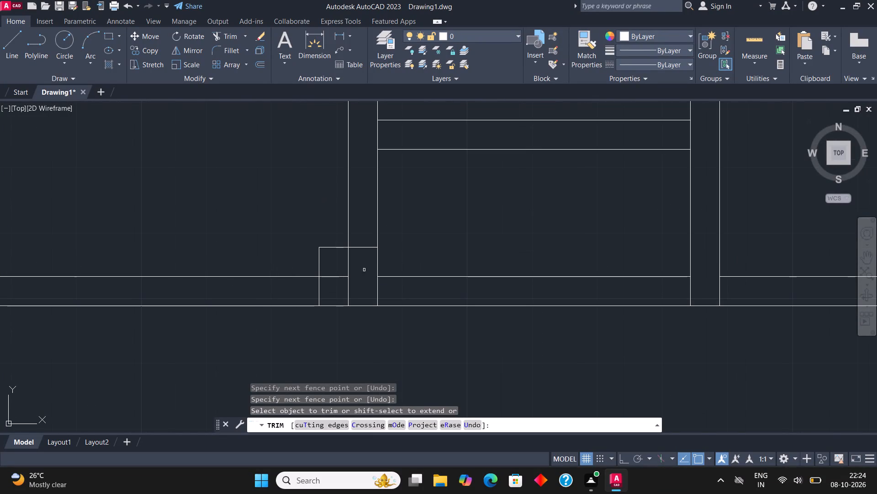
click(352, 268)
double_click(340, 282)
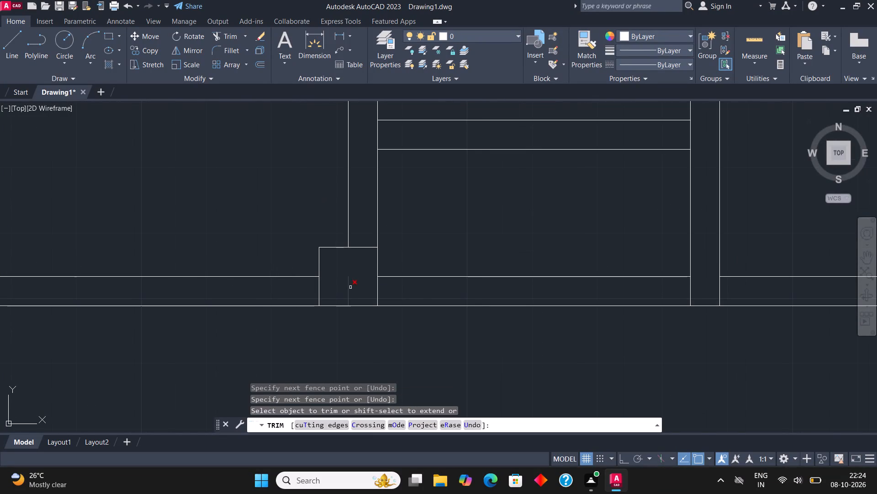
click(351, 289)
click(343, 284)
Move the column at the lower-left room's upper-right corner so it aligns exactly with the outer wall corner there.
scroll(383, 285, down, 3)
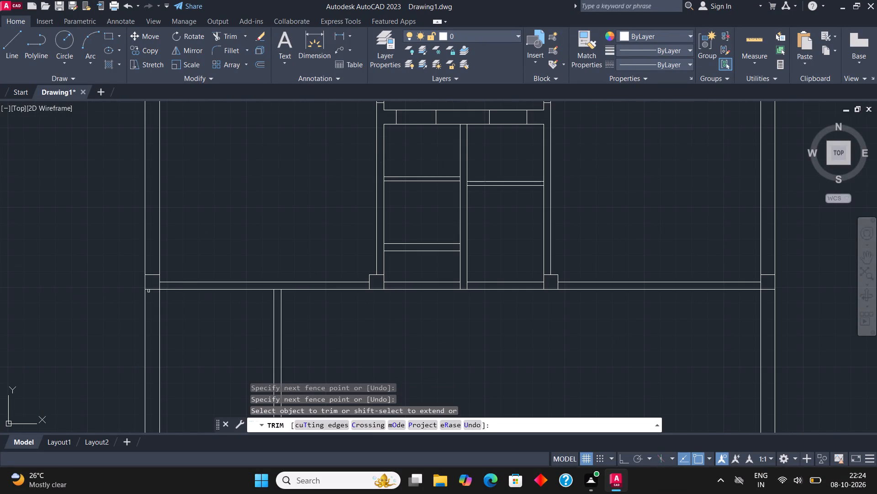
scroll(441, 214, down, 2)
scroll(438, 262, down, 1)
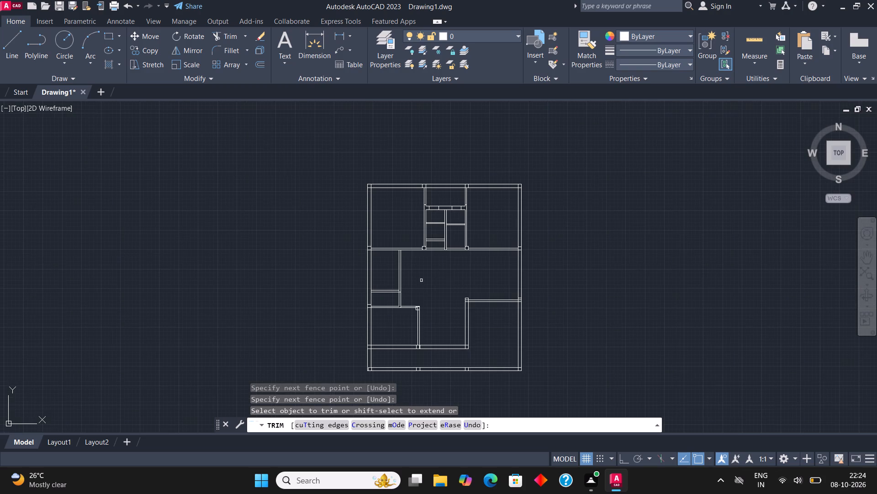
scroll(384, 304, up, 4)
scroll(380, 310, down, 1)
scroll(532, 335, up, 2)
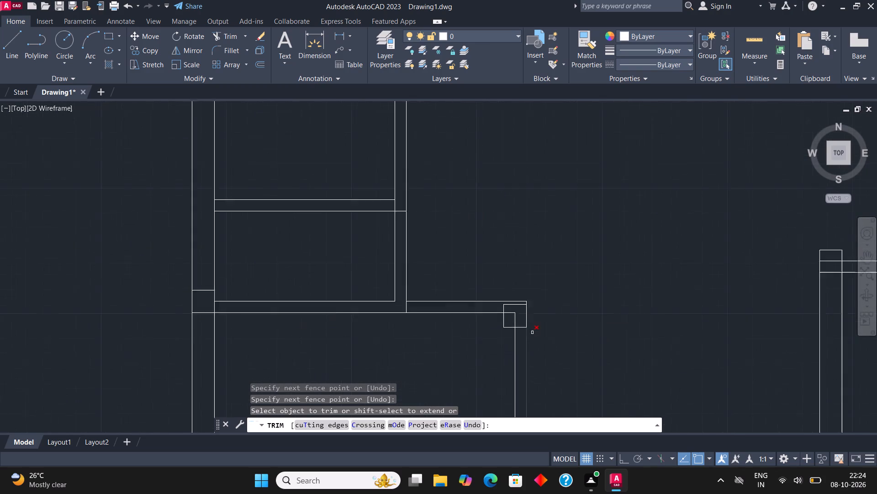
scroll(532, 329, up, 1)
scroll(518, 274, up, 1)
key(Escape)
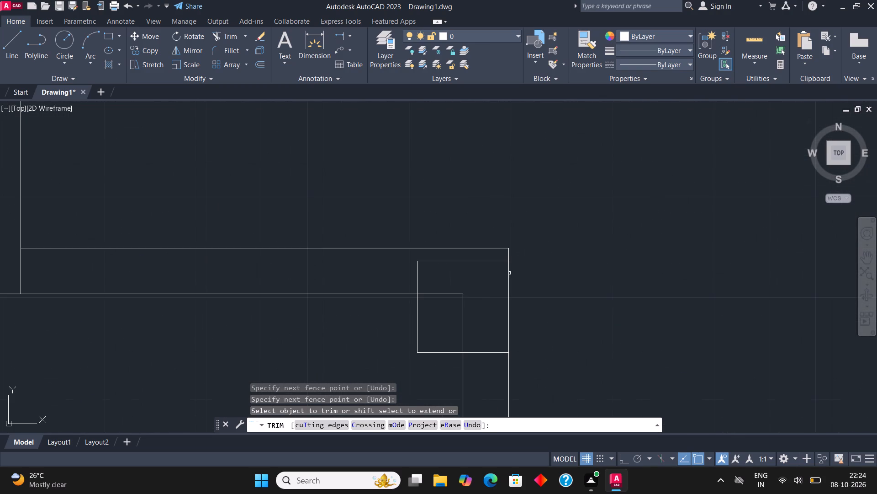
click(485, 258)
click(477, 268)
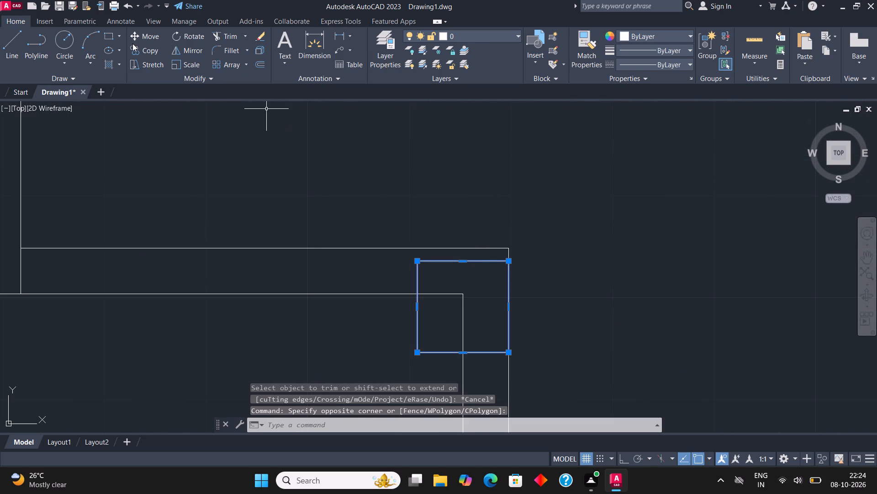
click(135, 41)
click(508, 263)
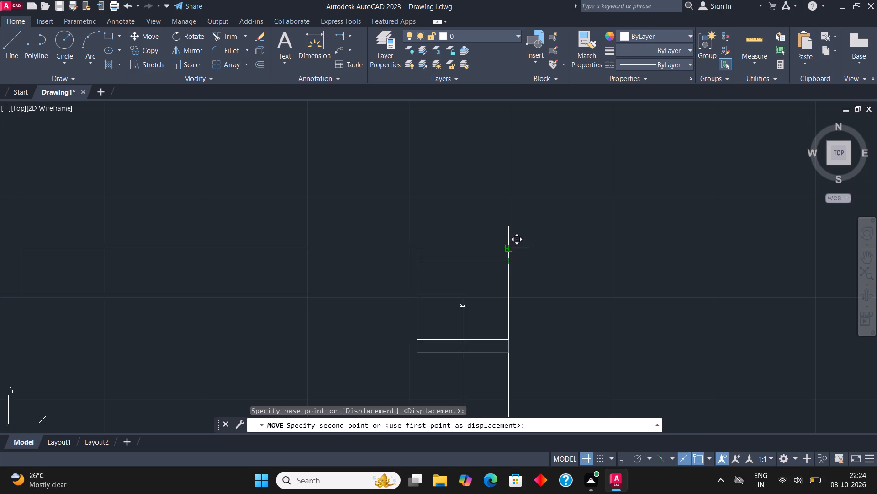
click(511, 251)
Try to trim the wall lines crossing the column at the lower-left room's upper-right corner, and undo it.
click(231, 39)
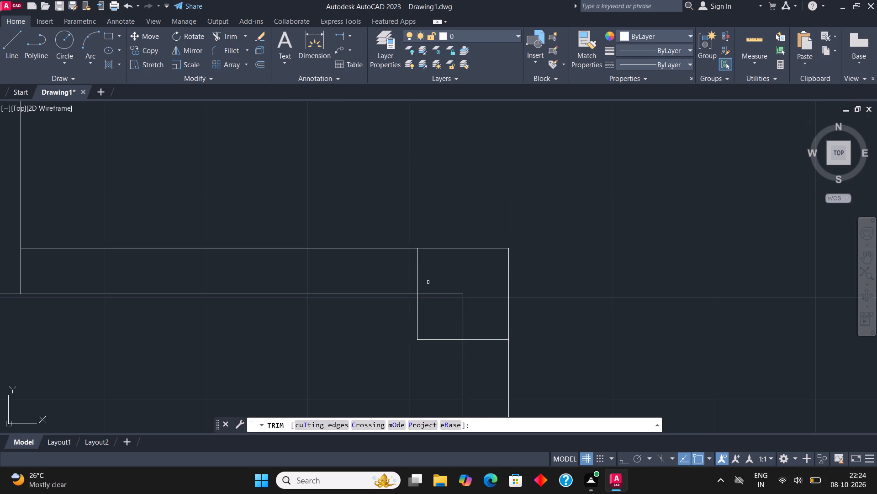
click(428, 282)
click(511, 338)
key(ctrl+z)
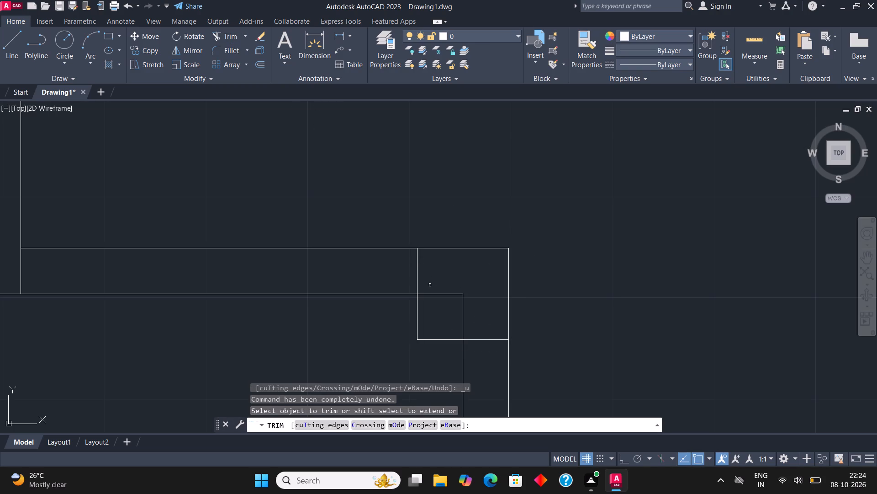
Trim the wall lines inside the column at the lower-left room's upper-right corner.
click(227, 34)
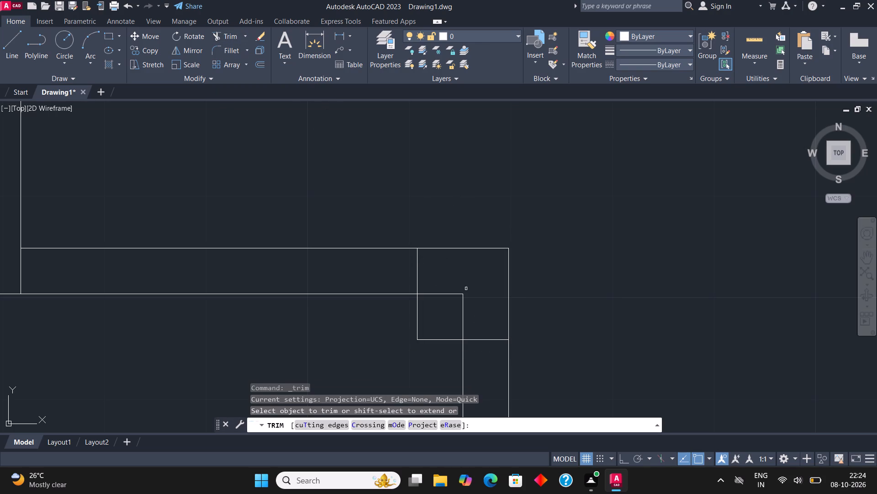
click(456, 288)
click(479, 322)
Trim the lower-right room's upper wall line inside the columns at its left corner and at the right outer wall.
scroll(440, 311, down, 5)
scroll(599, 292, up, 3)
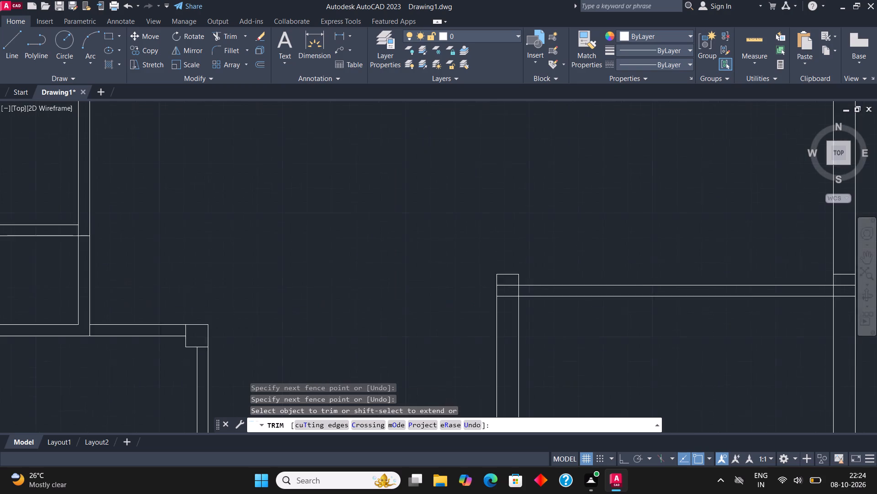
scroll(599, 292, up, 1)
click(382, 277)
scroll(380, 277, down, 2)
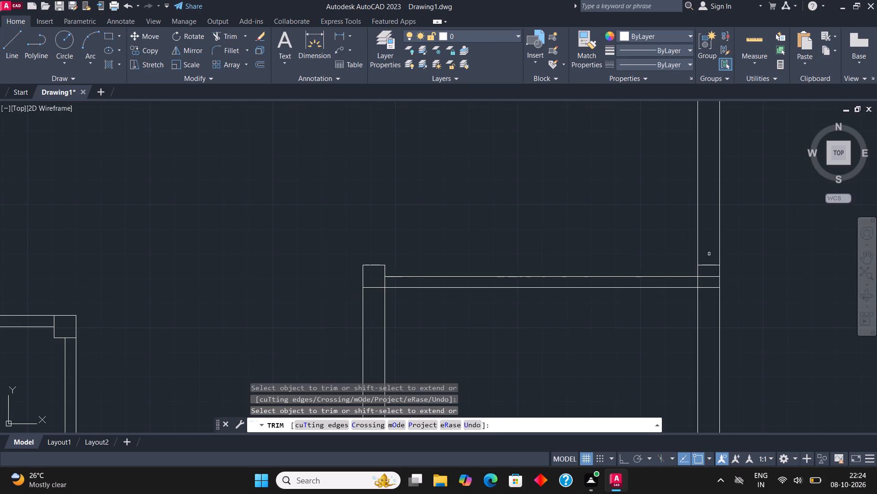
scroll(707, 272, up, 1)
click(706, 279)
Move the column at the plan's bottom-left so its corner meets the outer walls' corner exactly.
scroll(696, 267, down, 3)
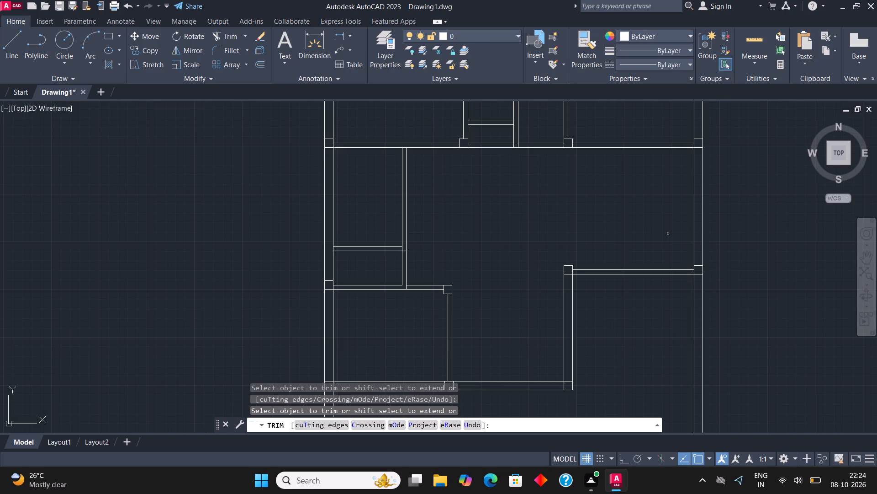
scroll(668, 234, down, 2)
scroll(641, 307, up, 2)
scroll(746, 344, up, 2)
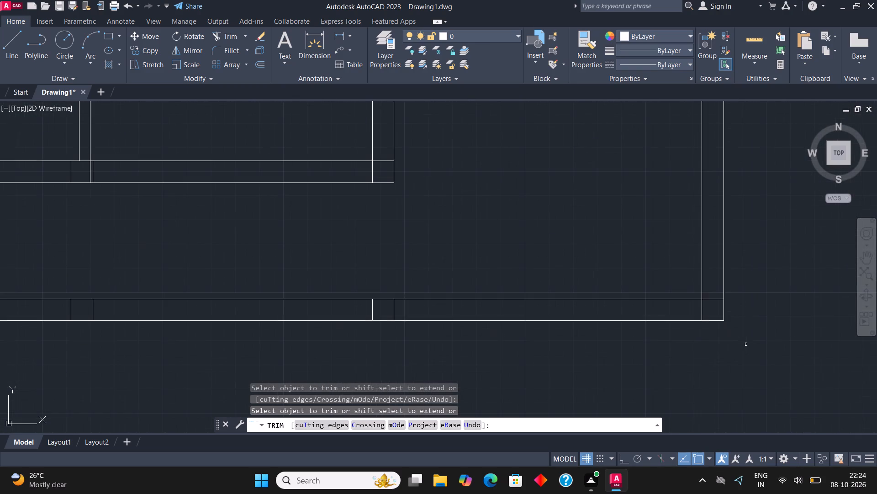
scroll(746, 344, down, 2)
scroll(350, 340, up, 2)
key(Escape)
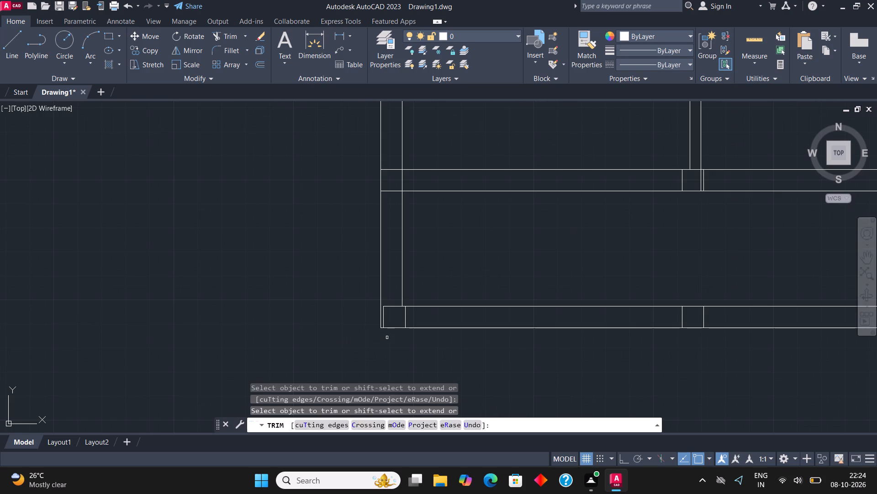
scroll(381, 315, up, 1)
click(382, 315)
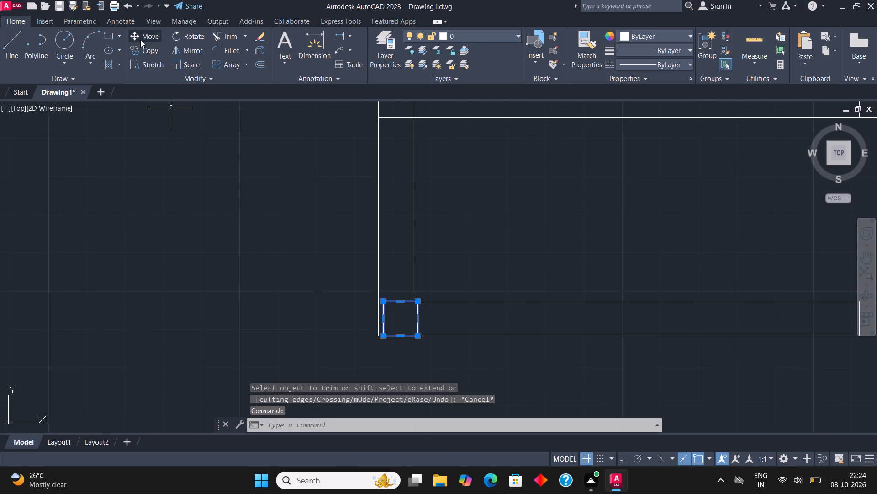
click(140, 40)
scroll(381, 357, up, 2)
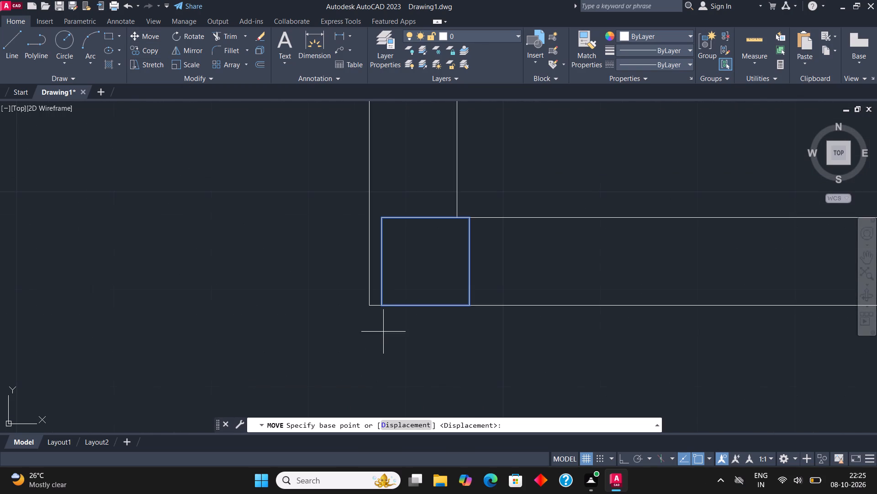
click(385, 304)
click(370, 304)
scroll(371, 335, down, 2)
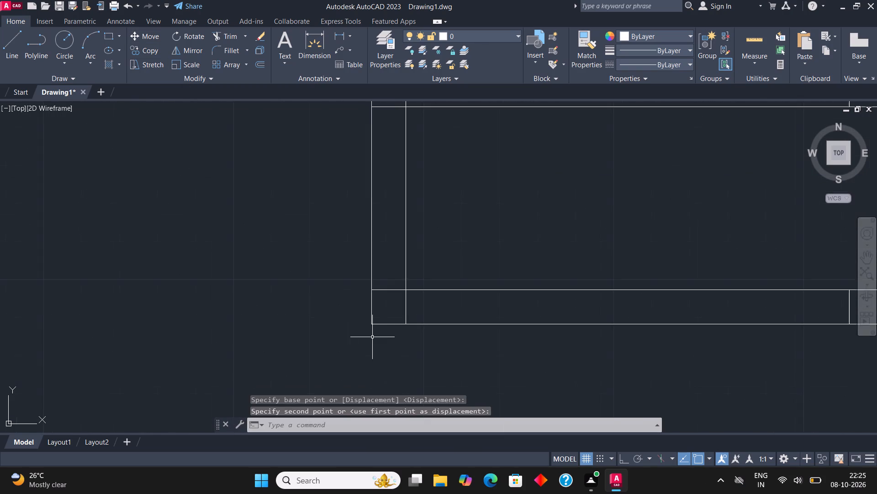
Trim the wall line running through the column at the lower-left room's lower-right corner.
scroll(372, 337, down, 2)
scroll(613, 224, up, 1)
scroll(515, 233, up, 1)
middle_drag(610, 231, 556, 234)
scroll(554, 252, up, 2)
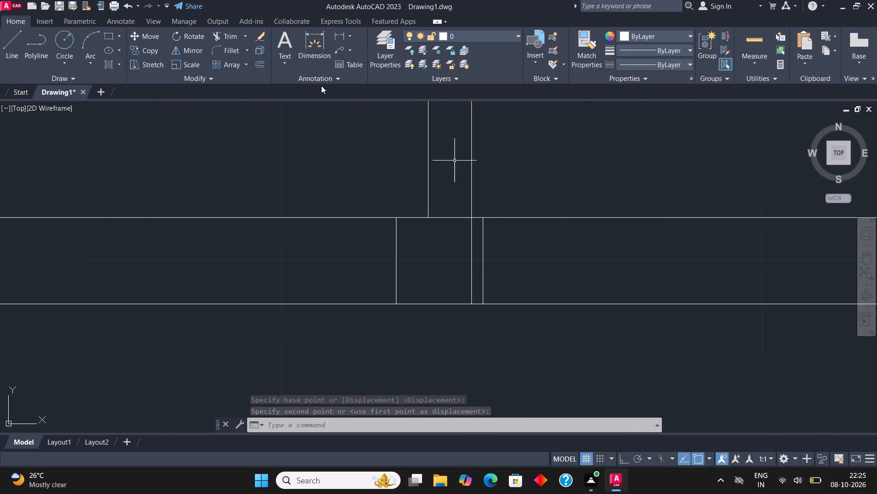
click(224, 34)
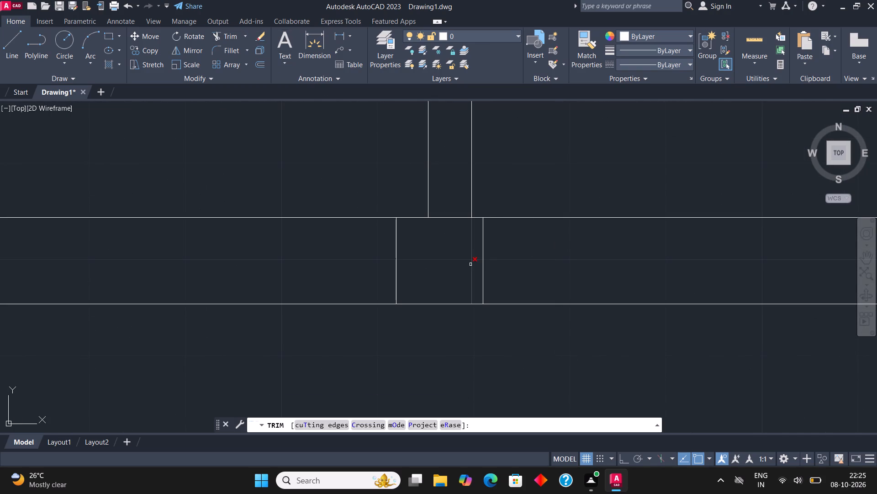
click(470, 264)
scroll(412, 312, down, 5)
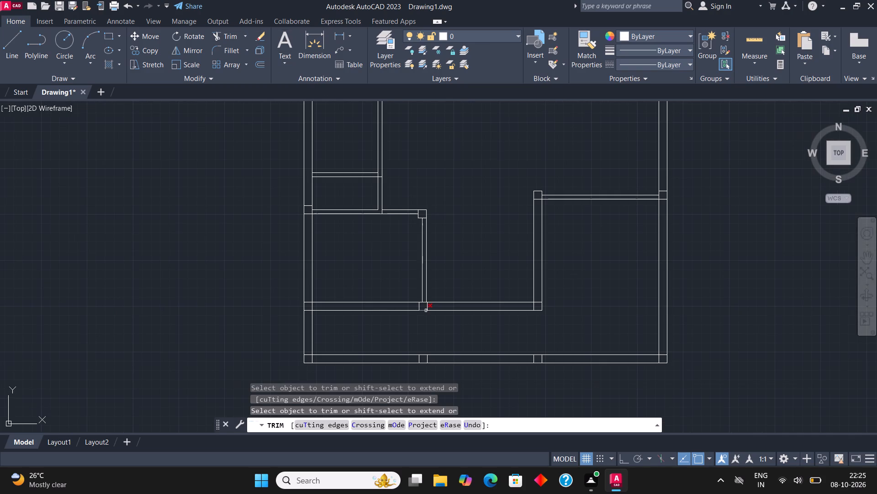
key(Escape)
Create a new layer named COLUMN and set its colour to red, index 10.
scroll(426, 311, down, 1)
middle_drag(520, 274, 532, 311)
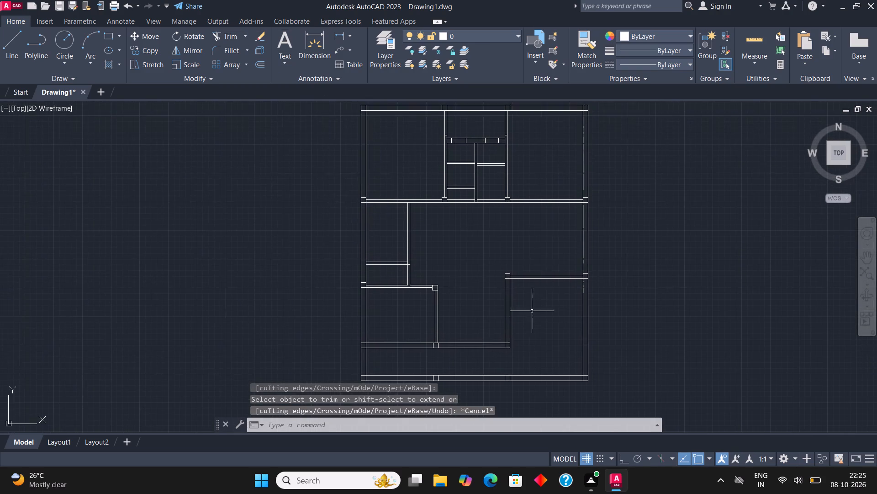
scroll(546, 258, up, 2)
scroll(549, 274, down, 3)
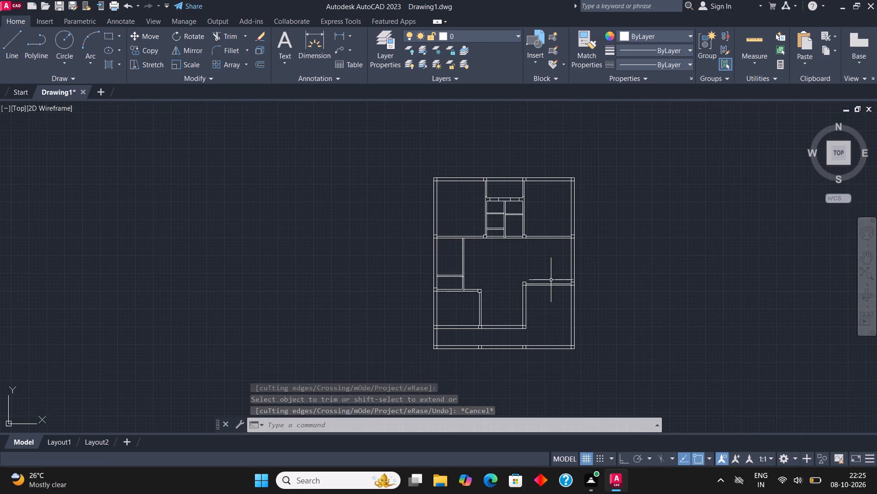
middle_drag(564, 283, 560, 260)
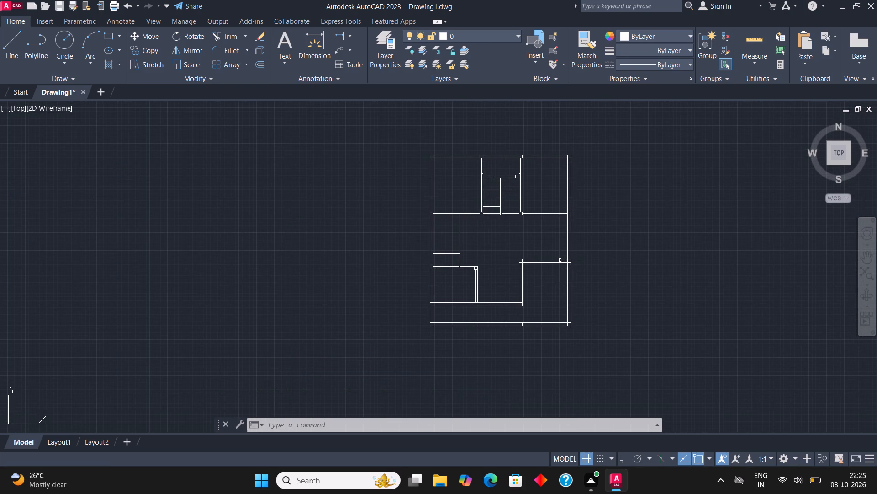
click(385, 38)
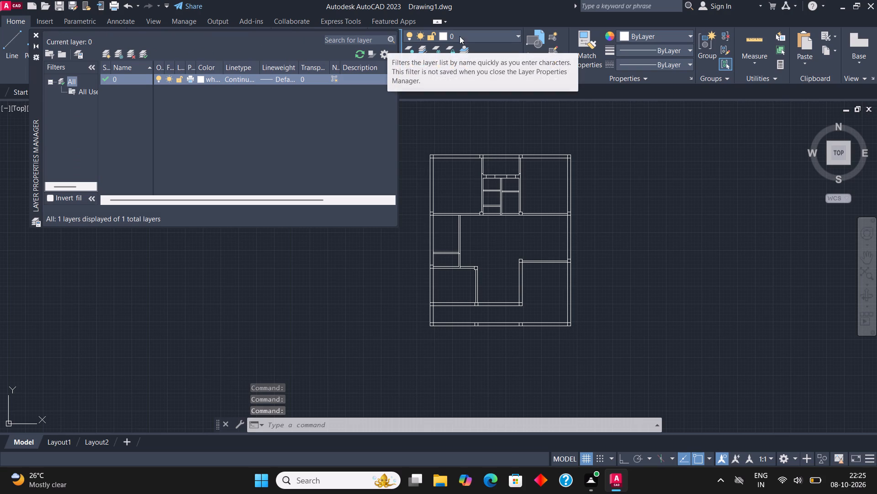
click(104, 58)
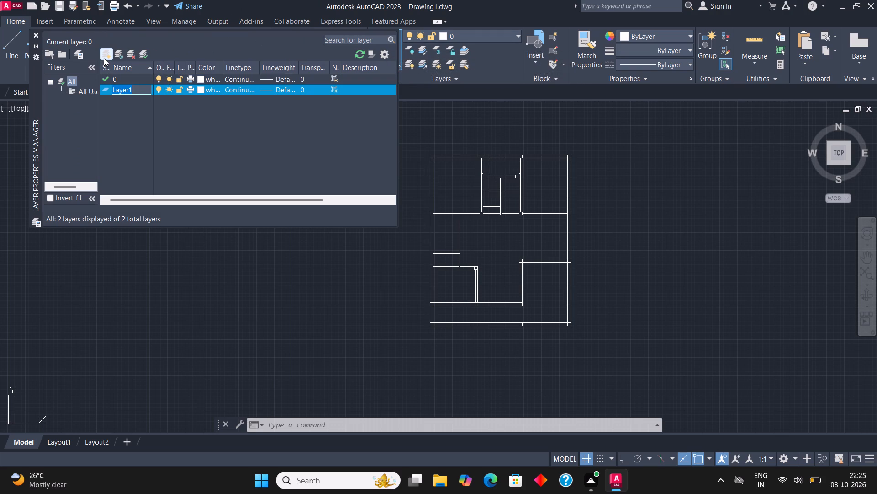
text(COLUMN)
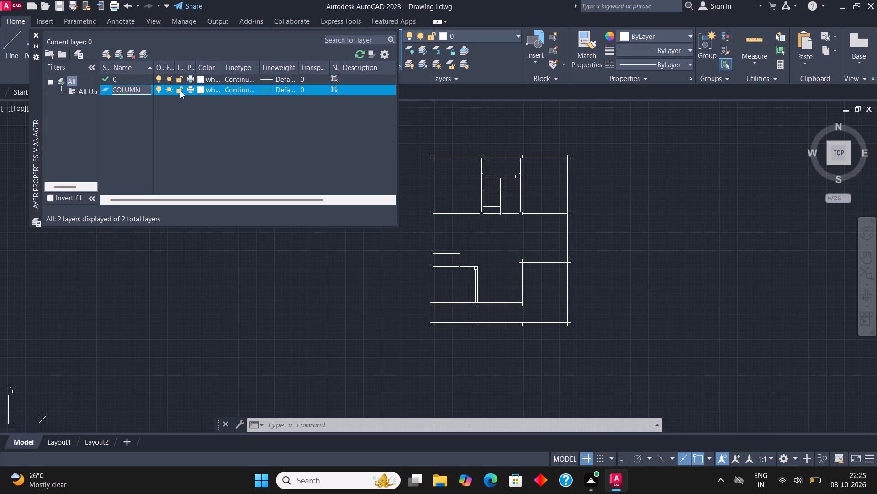
click(201, 90)
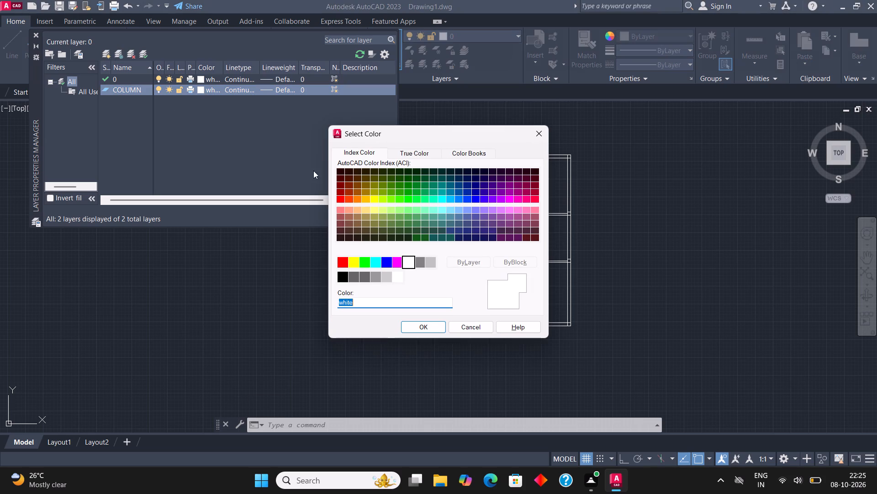
click(342, 199)
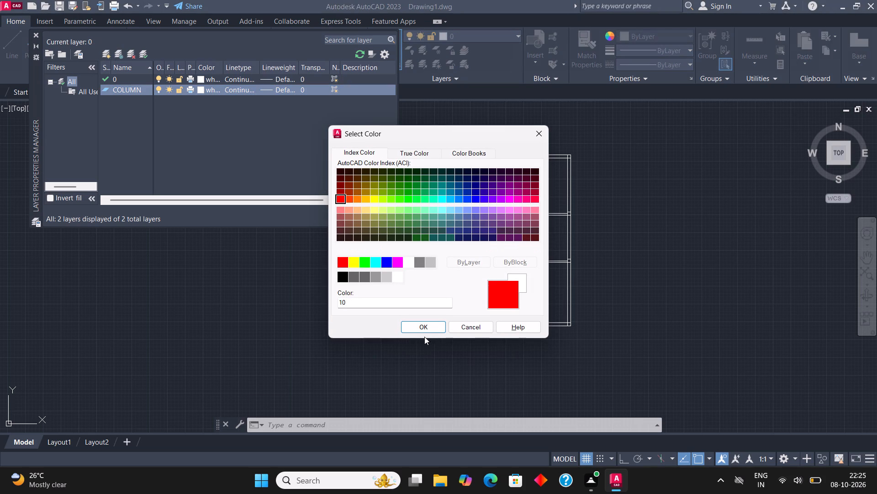
click(420, 327)
click(36, 34)
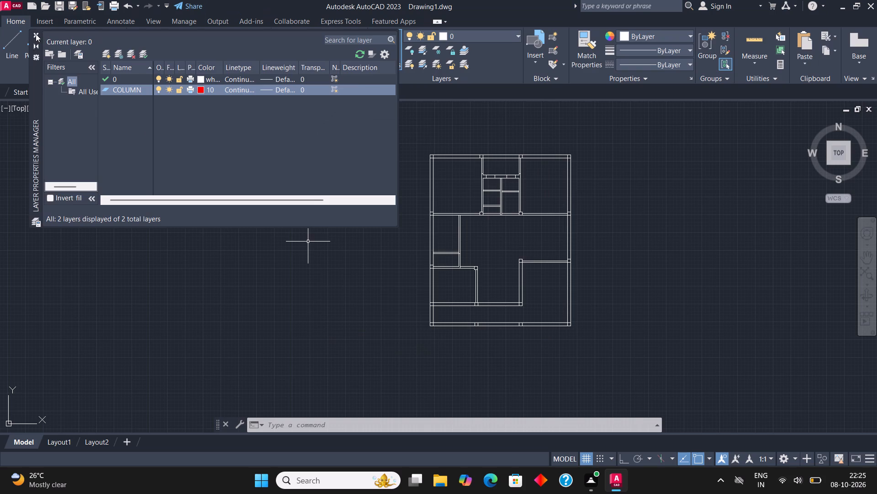
Make COLUMN the current layer.
scroll(464, 146, up, 2)
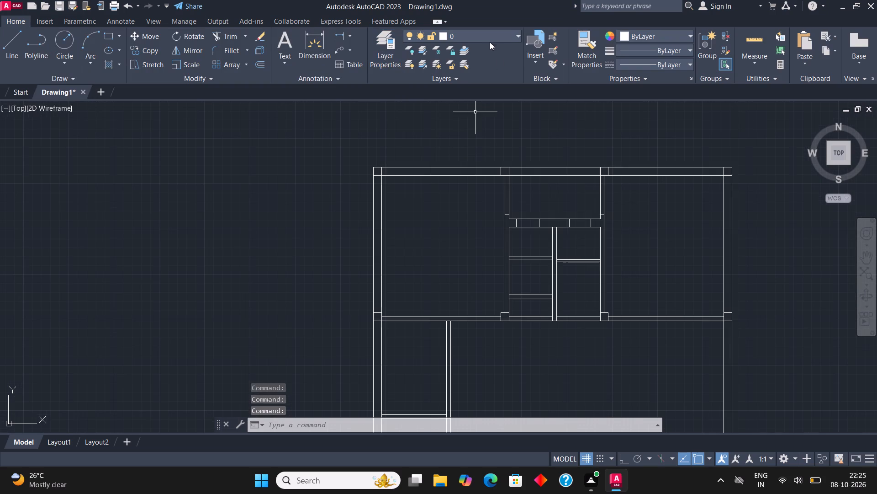
click(488, 40)
click(474, 59)
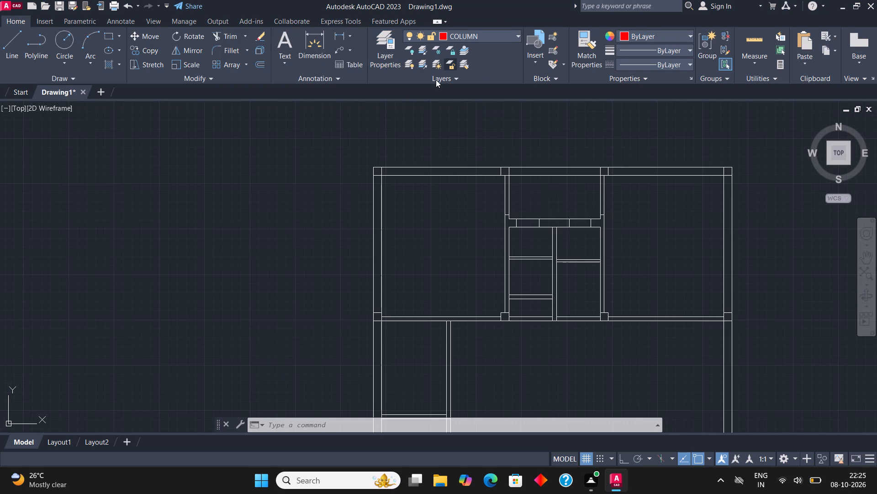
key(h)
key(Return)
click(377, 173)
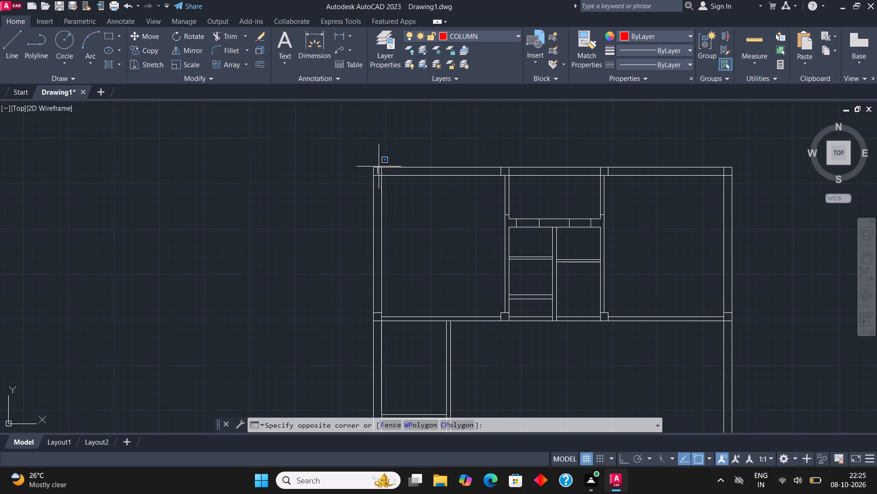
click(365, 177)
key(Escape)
Start a hatch with the SOLID pattern and fill the four columns along the plan's top outer wall.
middle_drag(418, 161, 376, 215)
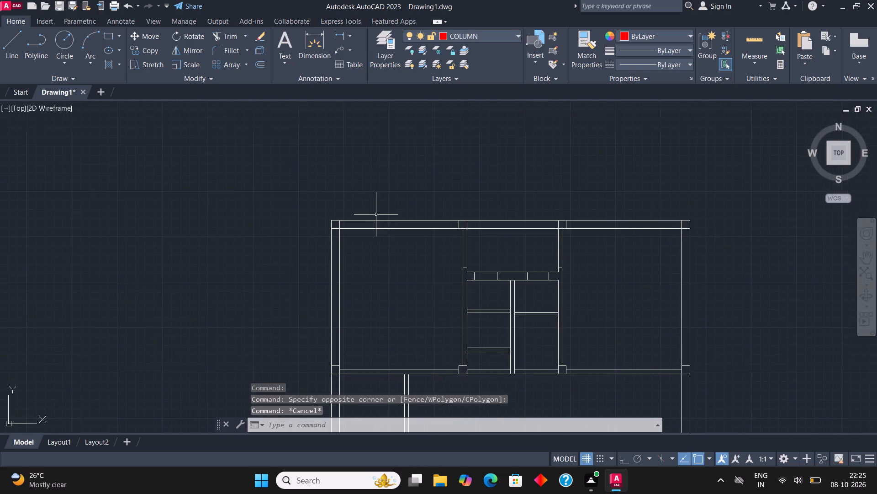
scroll(376, 215, up, 2)
key(h)
key(Return)
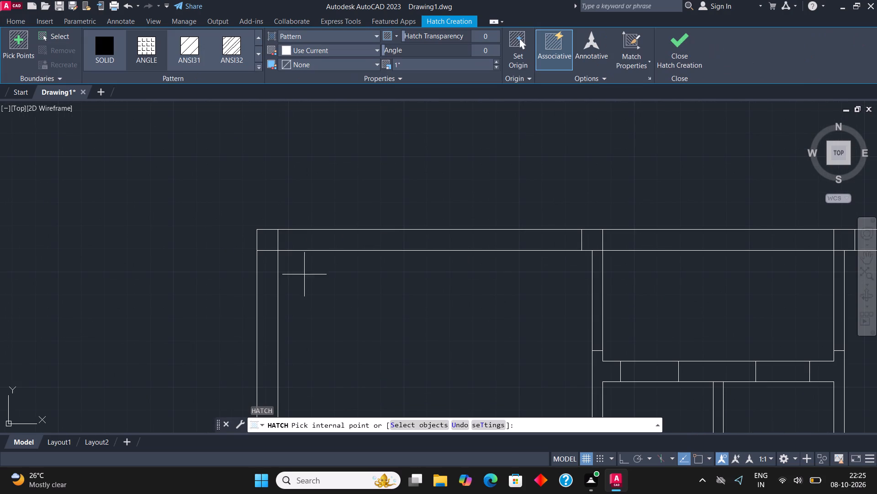
click(108, 43)
click(272, 237)
scroll(272, 237, down, 2)
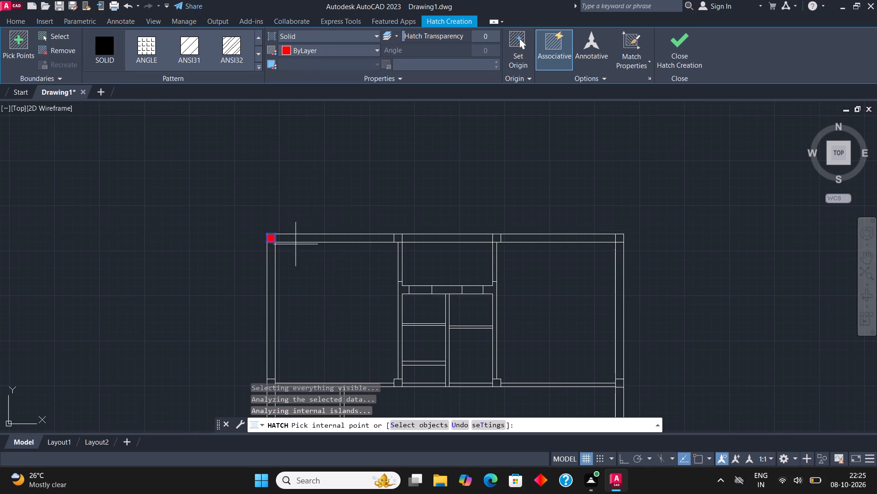
scroll(395, 241, up, 3)
click(395, 241)
scroll(395, 241, down, 4)
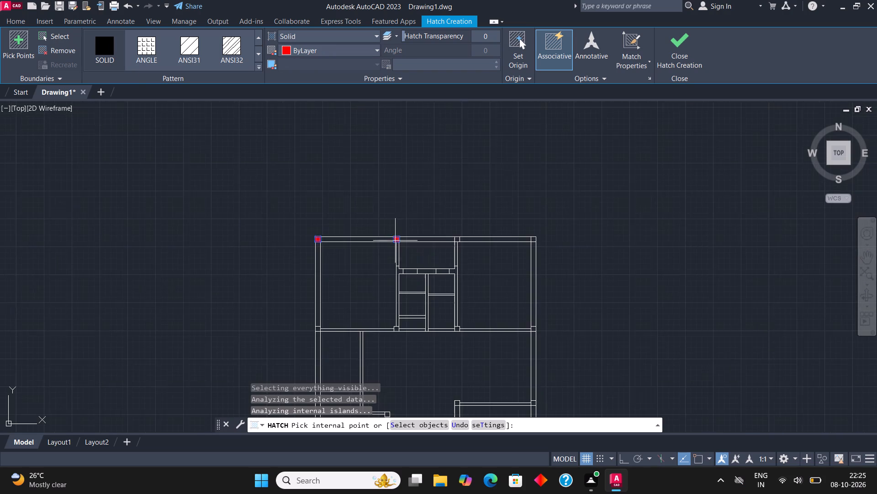
scroll(505, 240, up, 3)
click(302, 238)
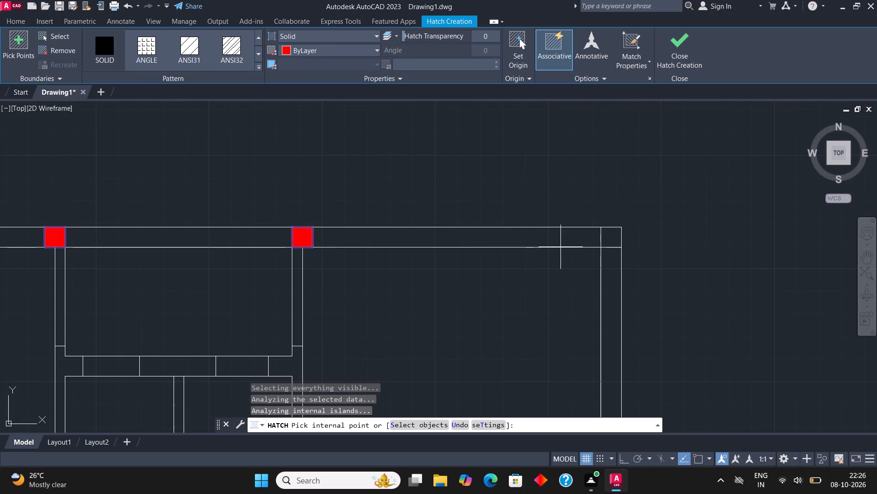
click(617, 236)
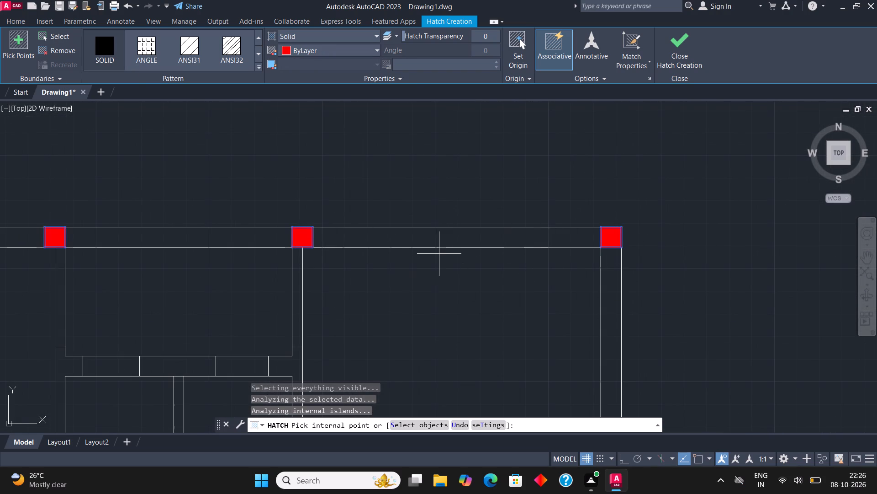
Fill the four columns along the horizontal wall below the top rooms with the solid hatch.
scroll(439, 254, down, 3)
middle_drag(445, 259, 458, 188)
scroll(264, 271, up, 3)
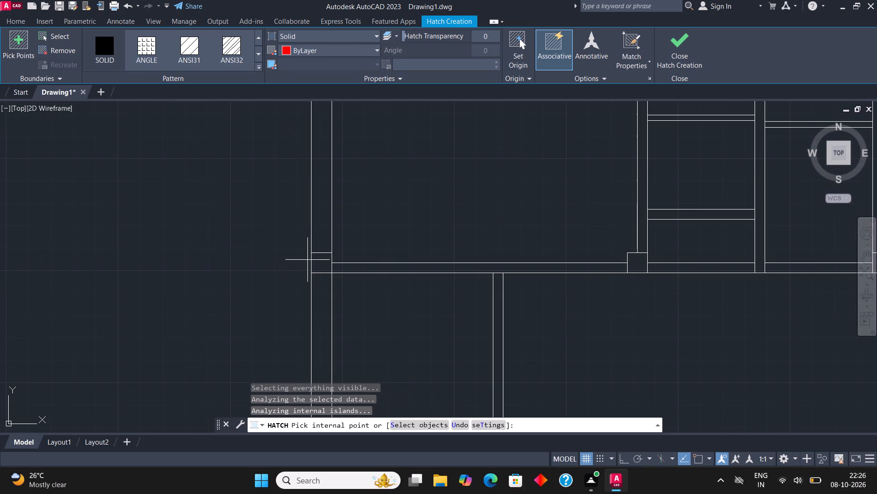
click(318, 264)
scroll(317, 263, down, 2)
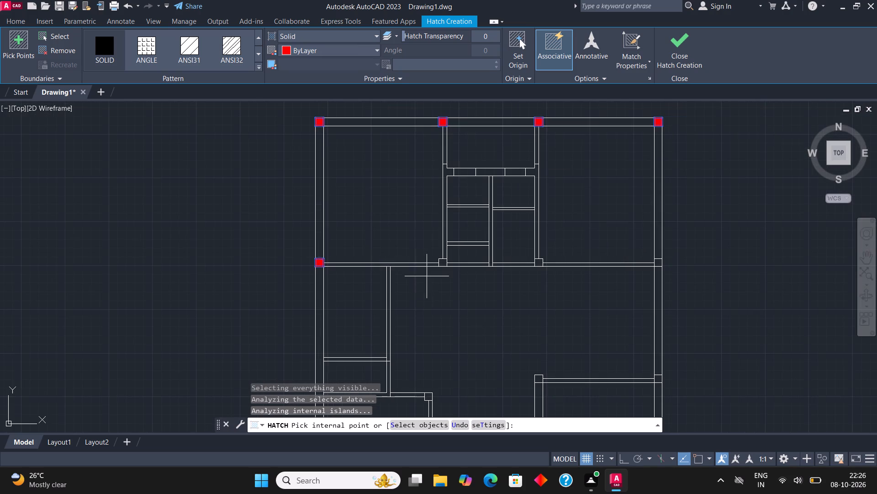
scroll(427, 276, up, 2)
click(464, 243)
scroll(279, 272, down, 4)
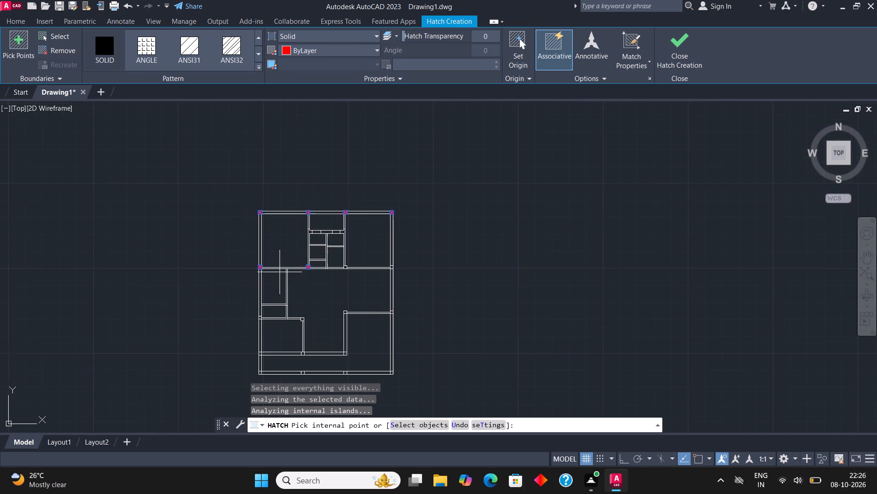
scroll(408, 265, up, 3)
click(331, 274)
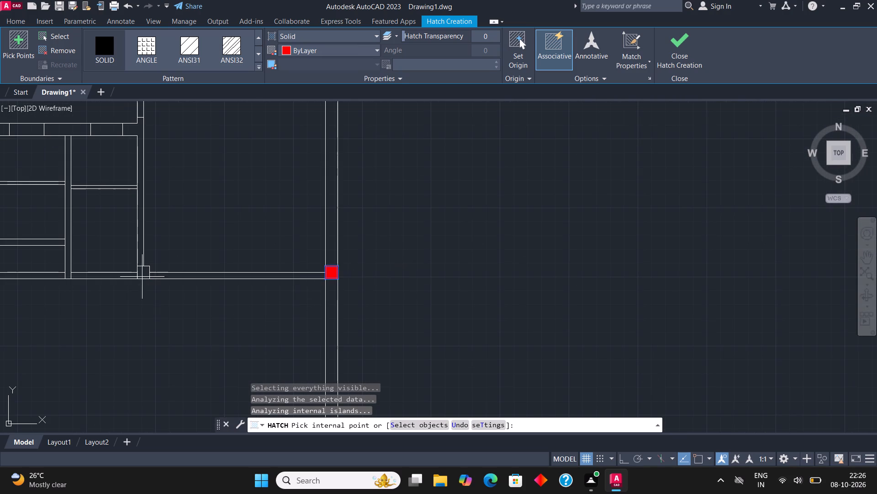
click(143, 274)
Fill the columns at both ends of the lower-right room's upper wall with the solid hatch.
scroll(338, 242, down, 3)
scroll(340, 300, up, 4)
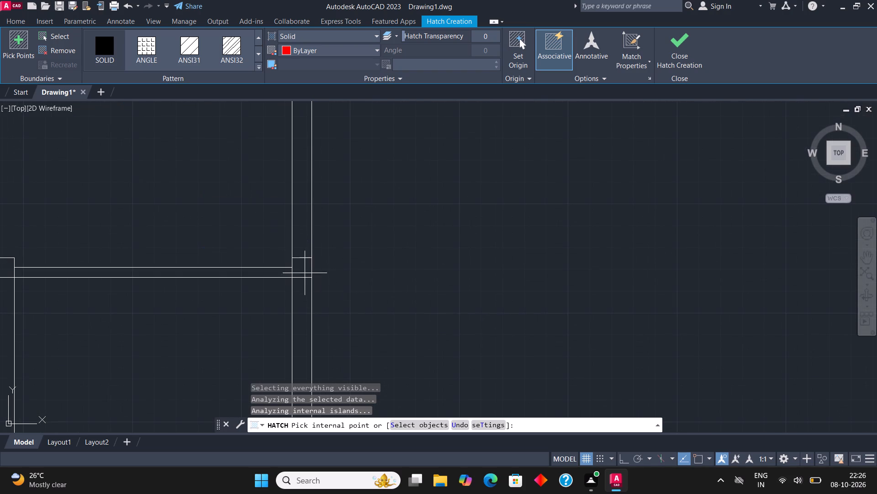
click(304, 270)
scroll(437, 243, down, 2)
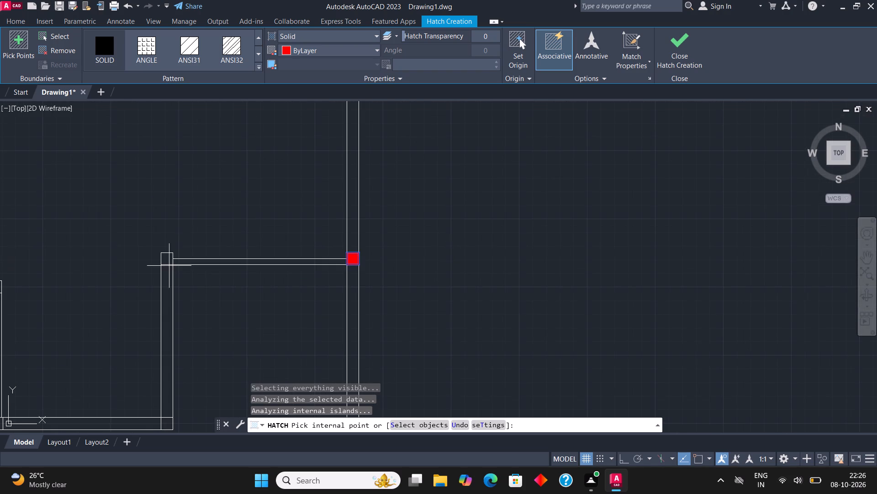
scroll(150, 258, up, 3)
click(212, 261)
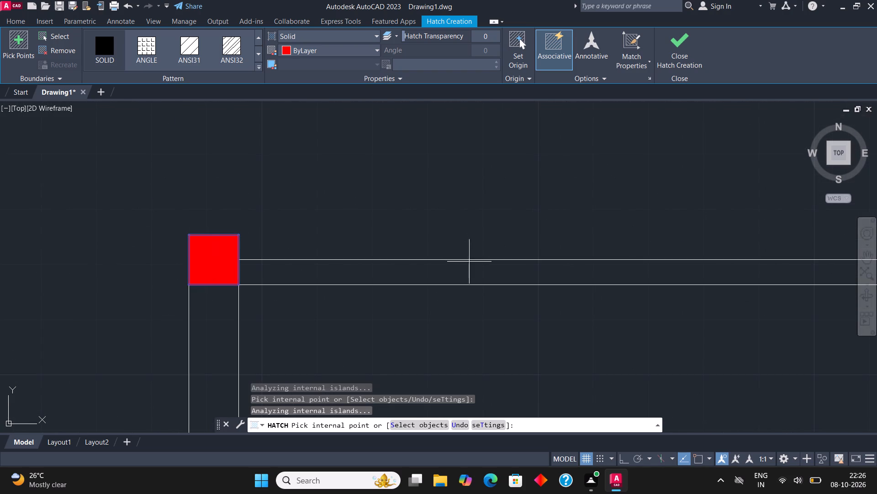
Fill the columns at the lower-left room's upper-right corner and upper-left corner with the solid hatch, undoing any stray fill outside them.
scroll(472, 271, down, 4)
scroll(240, 298, up, 3)
click(235, 295)
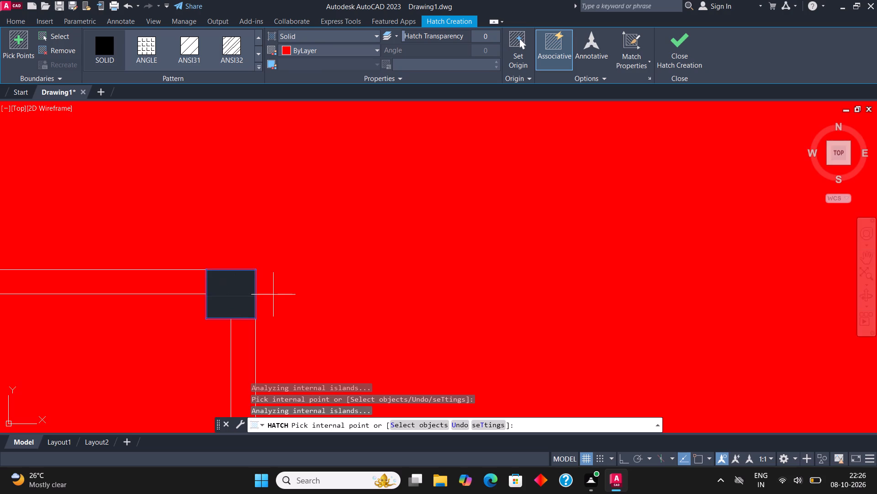
key(ctrl+z)
click(225, 298)
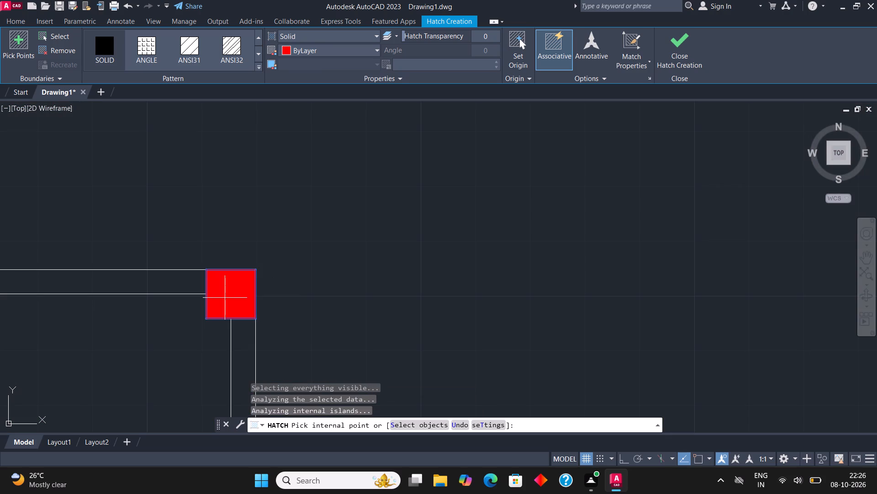
scroll(240, 304, down, 4)
scroll(166, 306, up, 4)
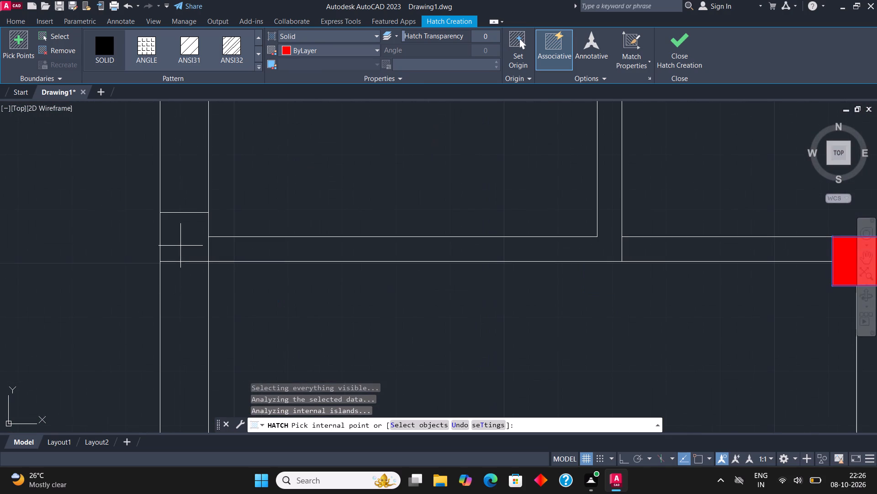
click(180, 246)
Fill the three columns along the lower-left room's bottom wall line with solid hatch, undoing the trial fill at the plan's bottom-left corner.
scroll(293, 245, down, 5)
scroll(277, 322, up, 2)
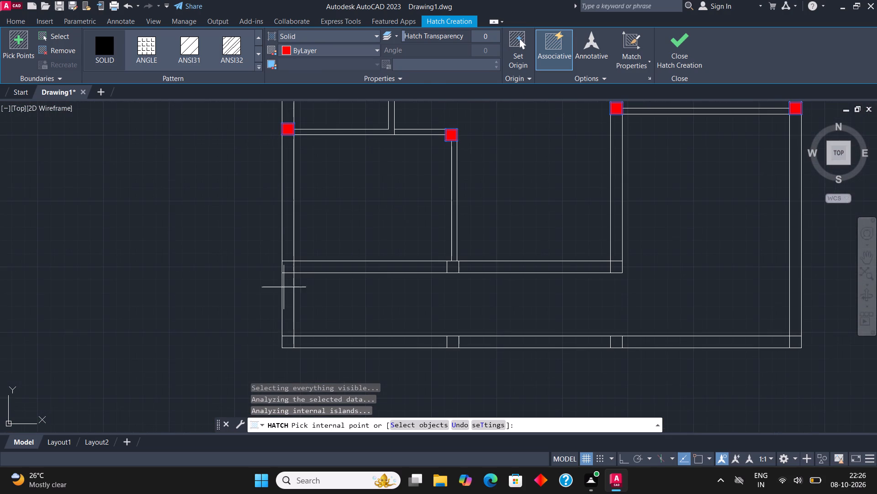
click(290, 342)
key(ctrl+z)
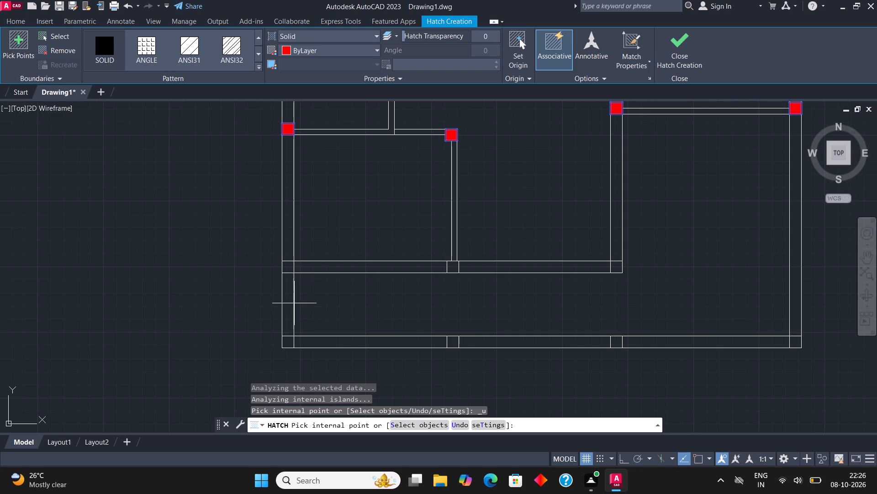
click(286, 268)
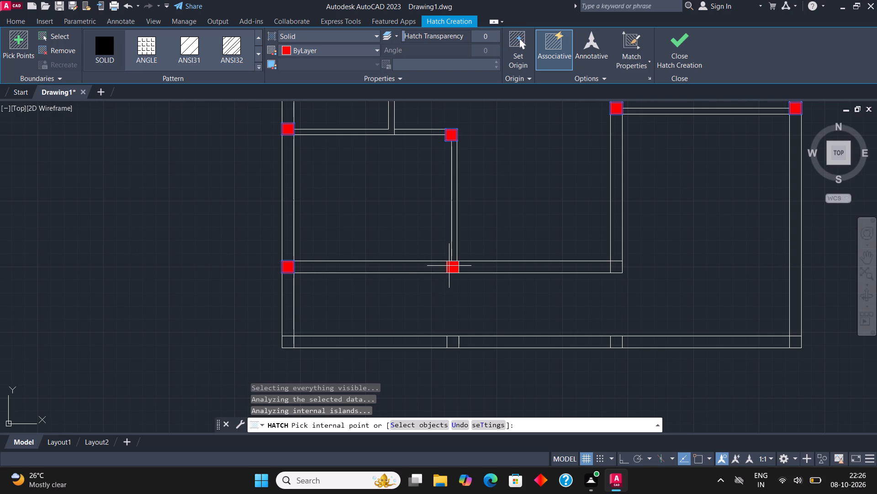
click(449, 266)
click(621, 267)
Fill the bottom outer wall's lower-right corner column and the adjacent column below the lower-right room with solid hatch and finish the hatch.
middle_drag(599, 298, 490, 302)
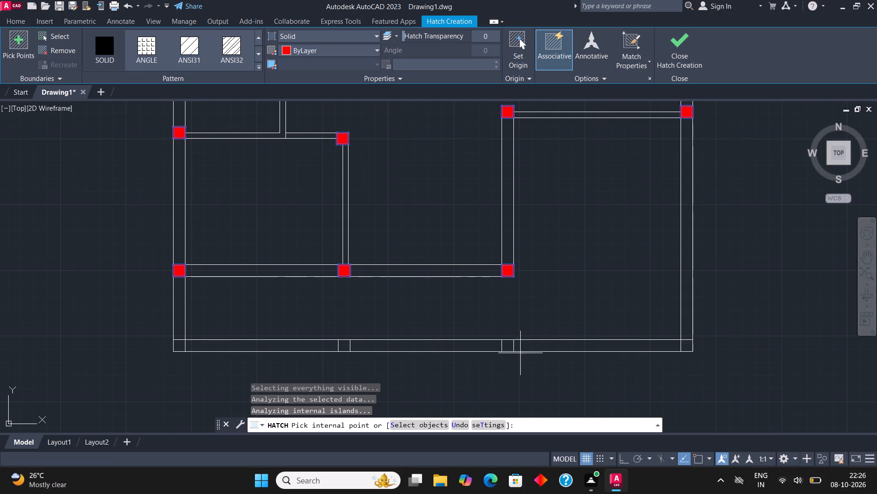
click(510, 346)
click(689, 347)
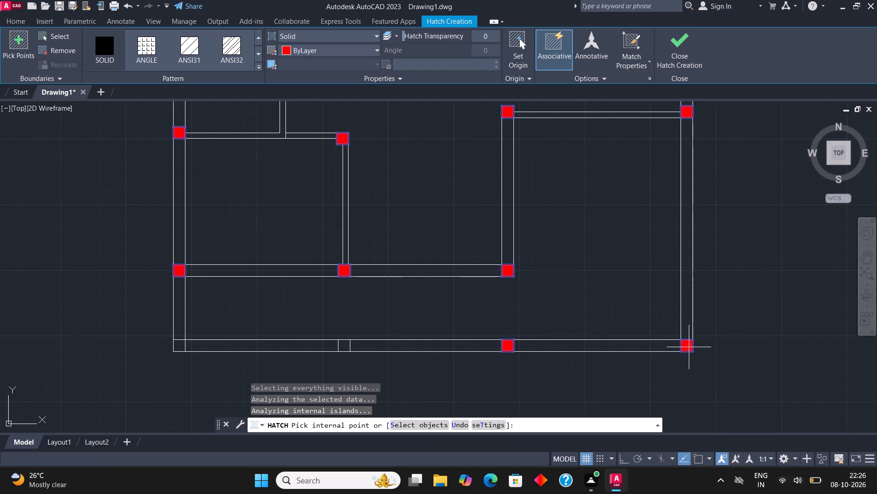
scroll(515, 353, down, 2)
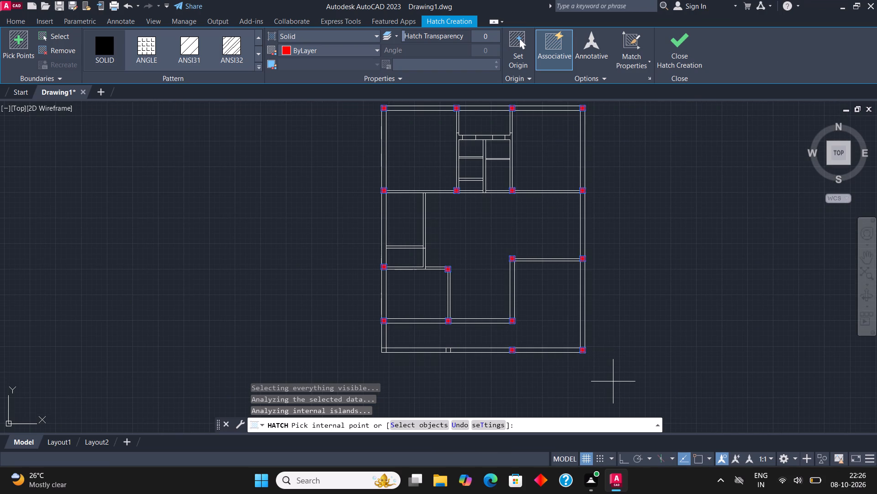
click(677, 55)
Make layer 0 current and solid-hatch the two remaining squares on the bottom outer wall, including the bottom-left corner.
scroll(422, 356, up, 3)
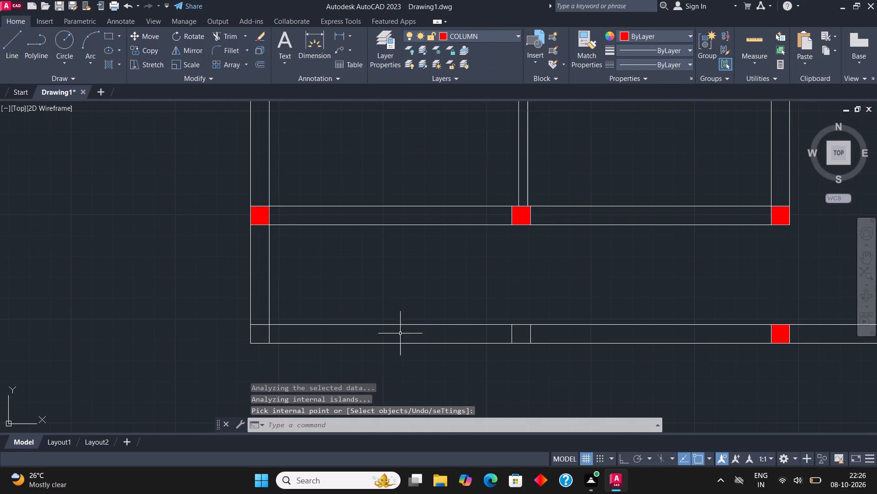
click(485, 34)
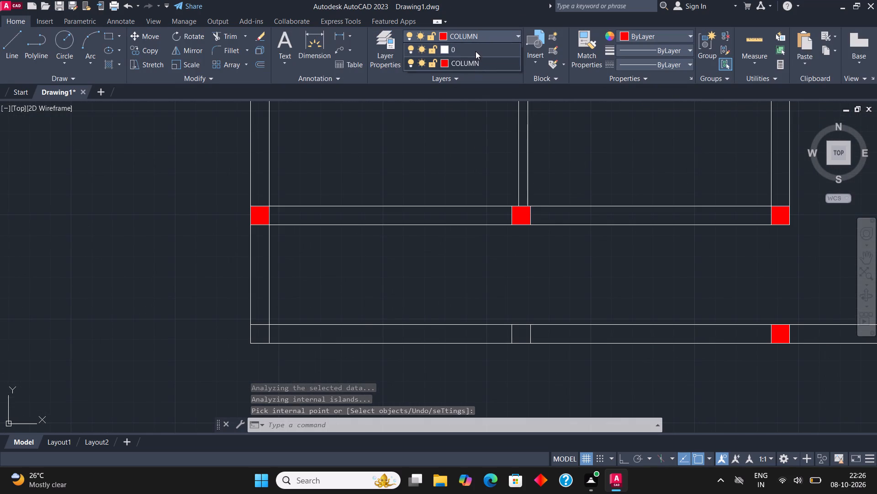
click(475, 51)
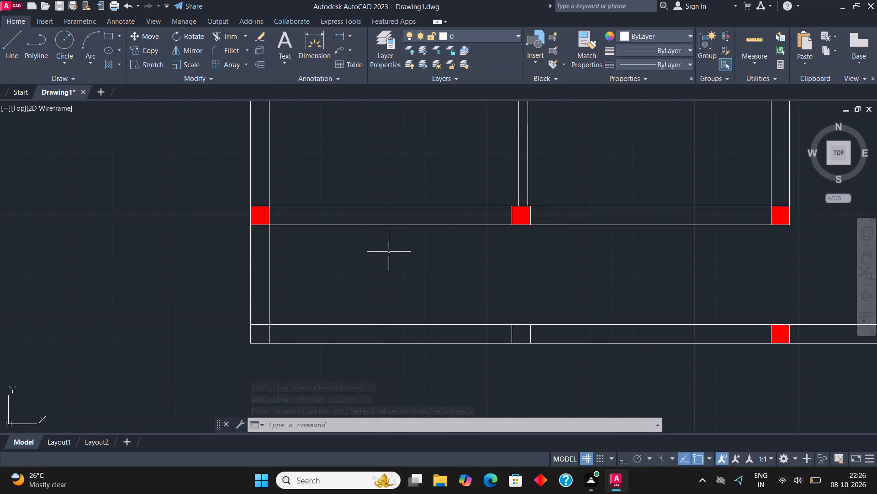
key(h)
key(Return)
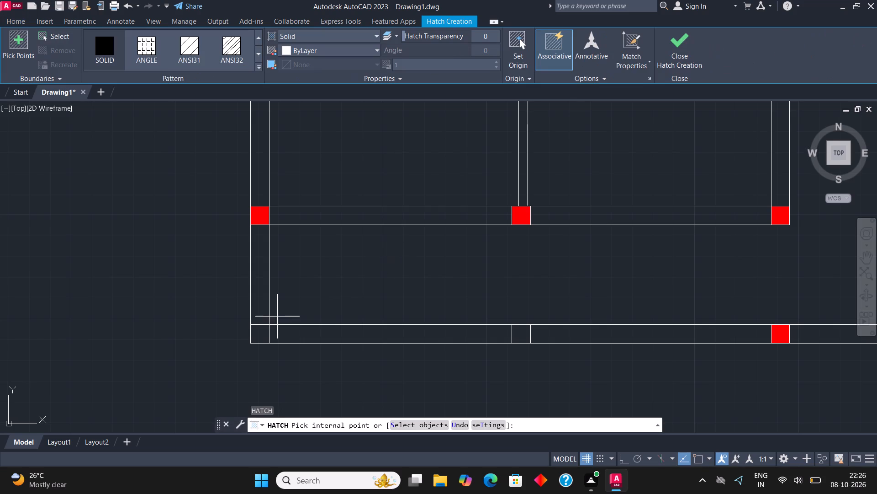
click(261, 337)
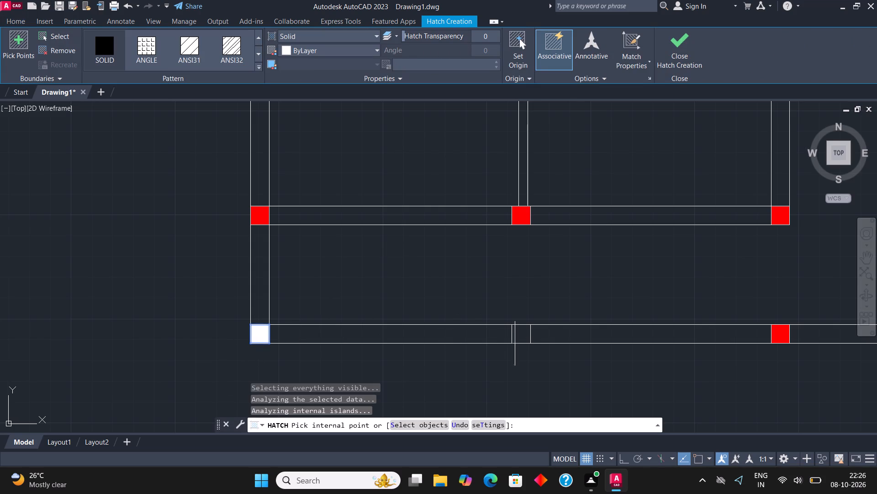
click(523, 339)
click(675, 46)
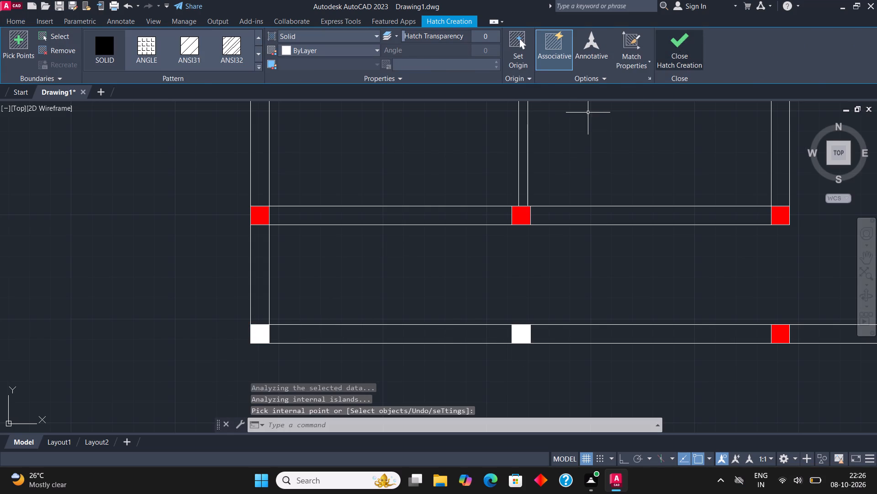
Draw a window in the lower-left room's bottom wall near its left column: a wall-thick rectangle with a lengthwise centre line.
scroll(411, 335, down, 2)
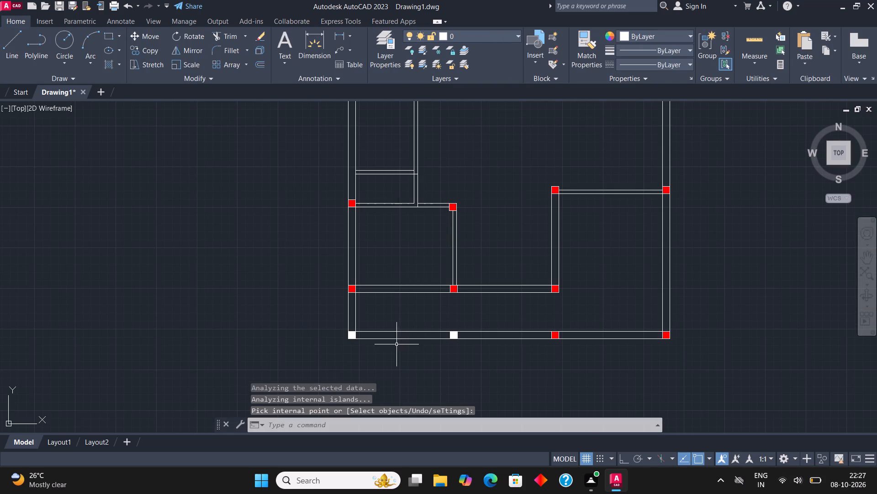
scroll(370, 315, up, 3)
scroll(393, 205, up, 1)
middle_drag(386, 205, 376, 206)
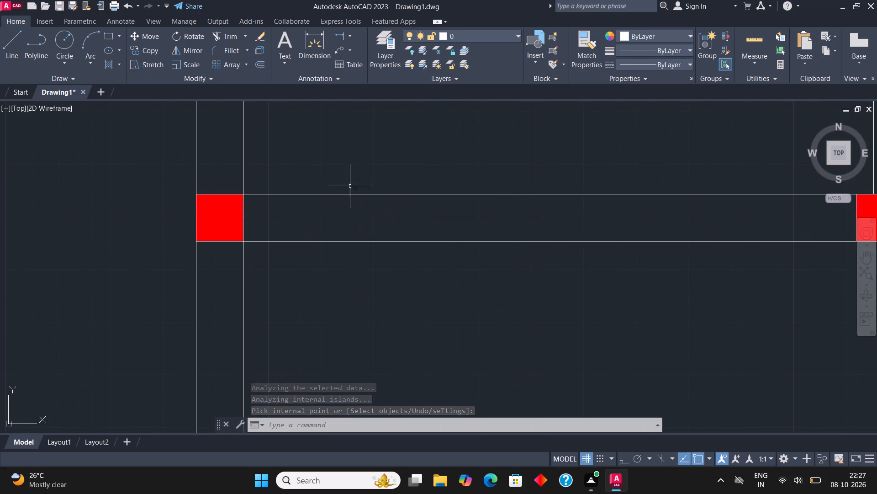
click(112, 35)
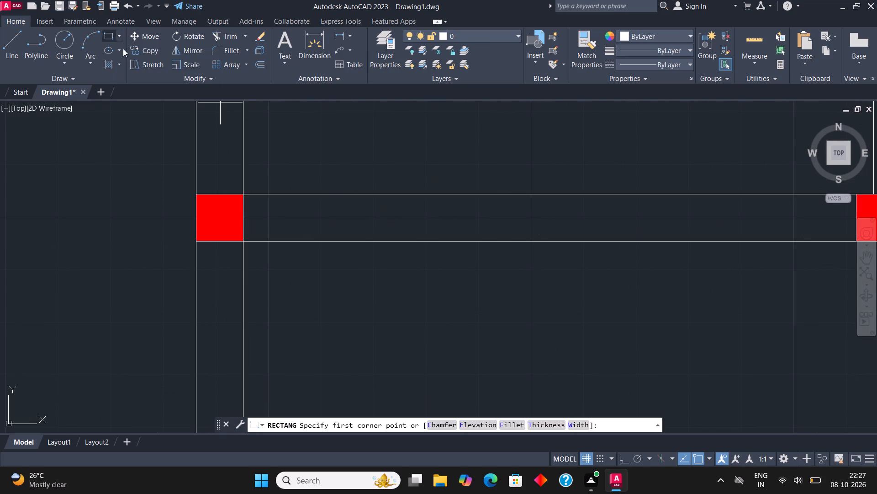
click(271, 196)
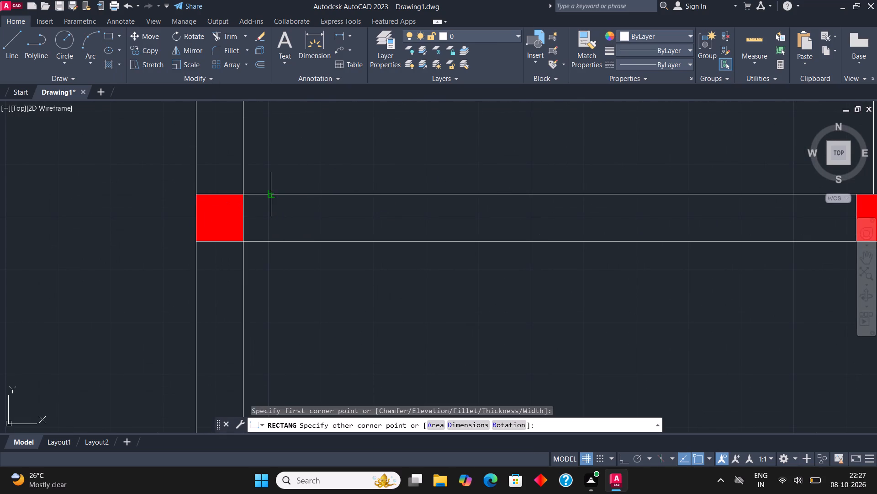
scroll(278, 203, down, 1)
click(396, 228)
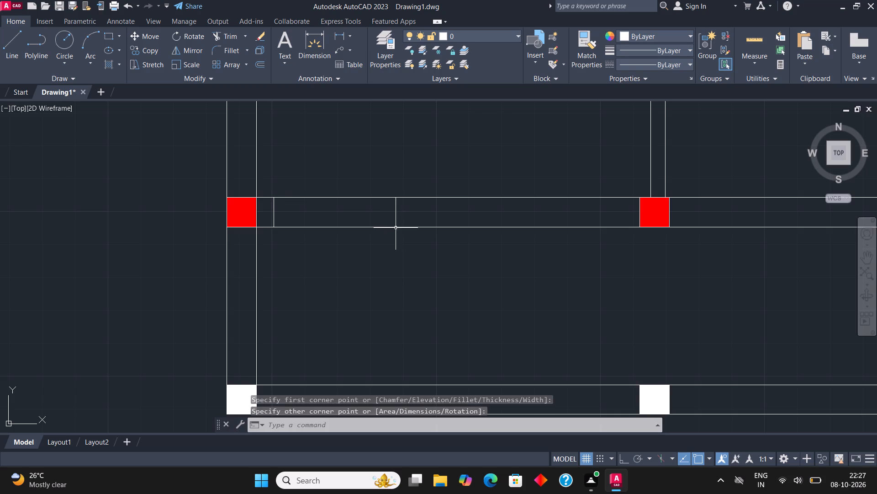
scroll(374, 204, up, 2)
click(9, 38)
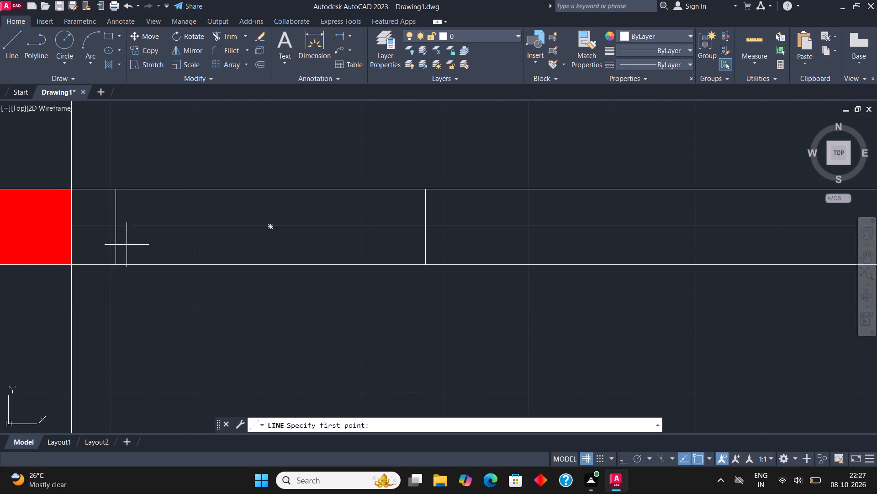
click(115, 223)
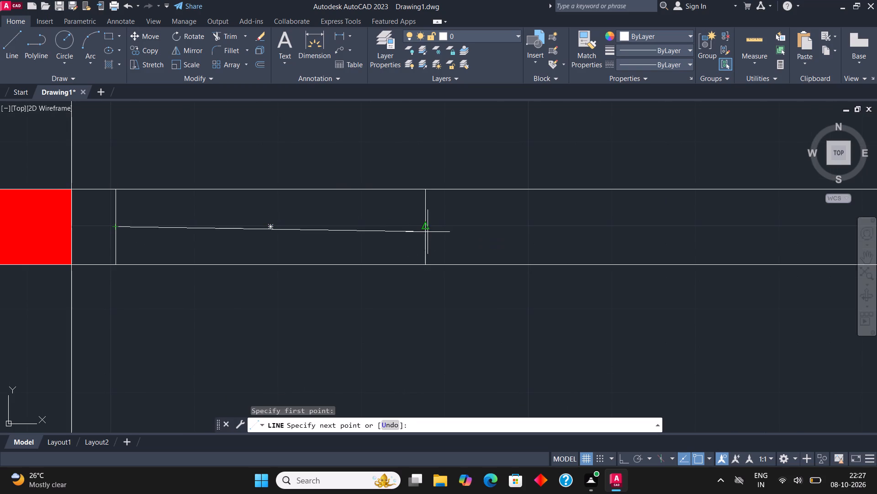
click(424, 232)
key(Escape)
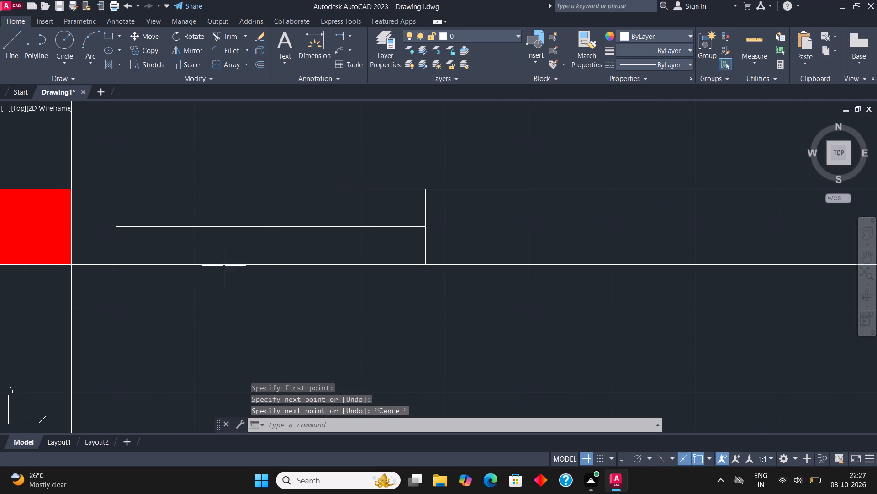
Copy the window rectangle and its centre line along the same wall, close to the lower-left room's bottom-right column.
click(109, 274)
click(481, 174)
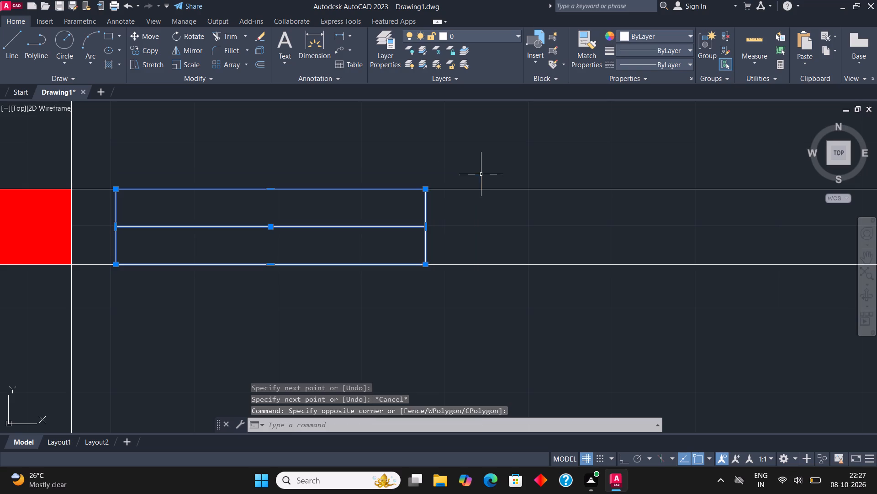
click(156, 52)
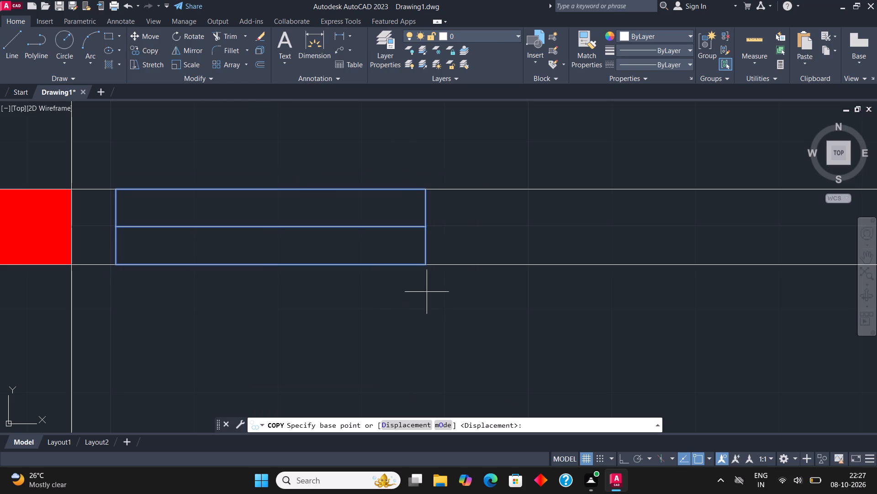
click(429, 268)
scroll(429, 268, down, 2)
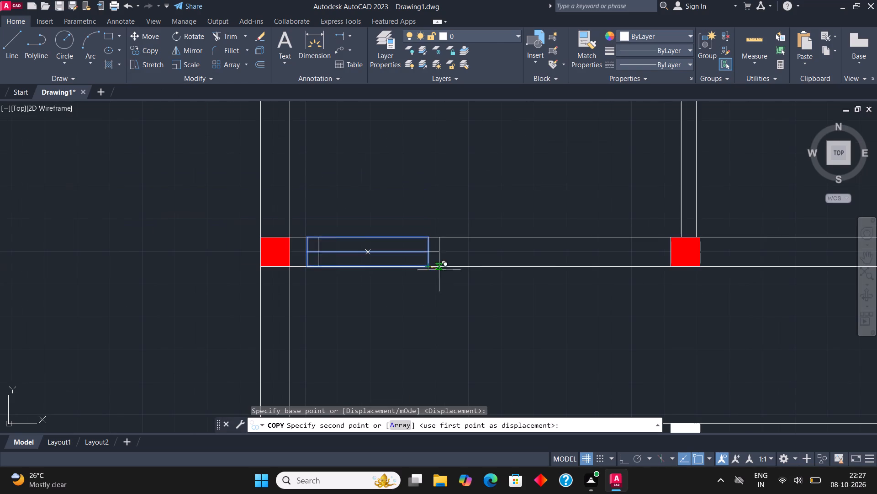
click(656, 268)
scroll(461, 307, down, 1)
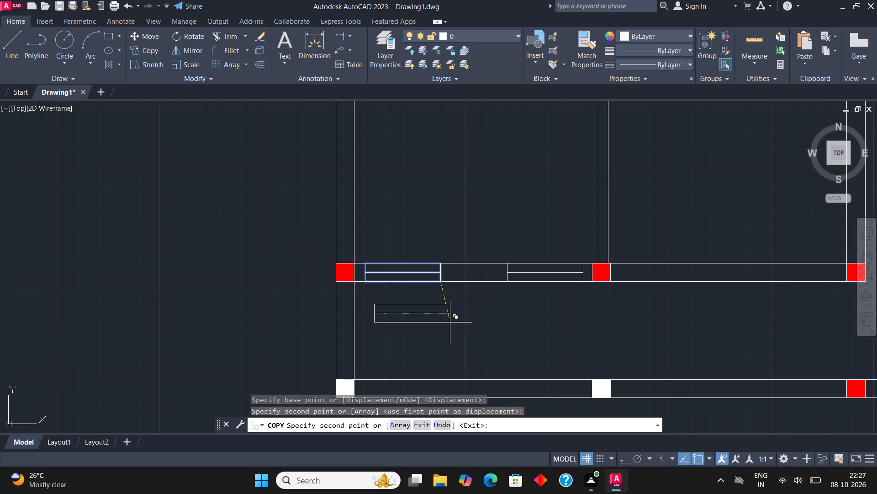
key(Escape)
Draw a window in the vertical wall right of the middle-left room: a wall-thick rectangle with a lengthwise centre line.
middle_drag(437, 285, 443, 338)
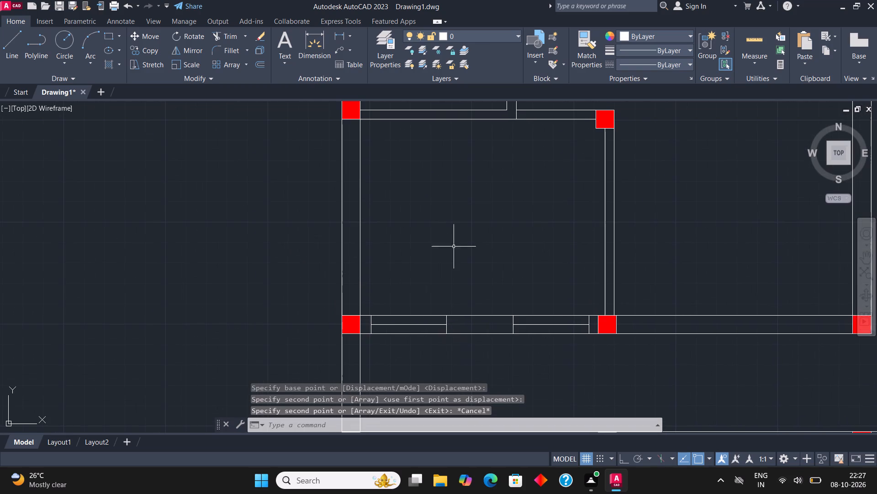
middle_drag(445, 215, 466, 317)
middle_drag(458, 232, 457, 386)
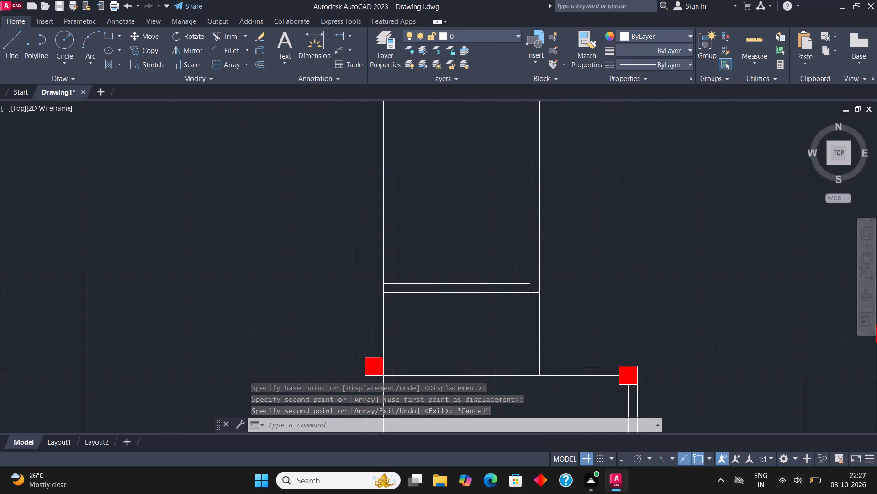
middle_drag(457, 386, 454, 387)
middle_drag(502, 244, 436, 312)
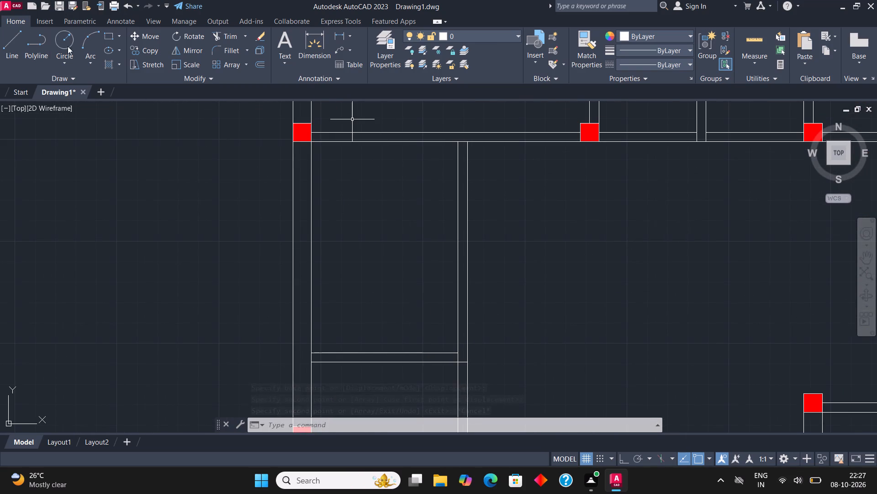
click(112, 41)
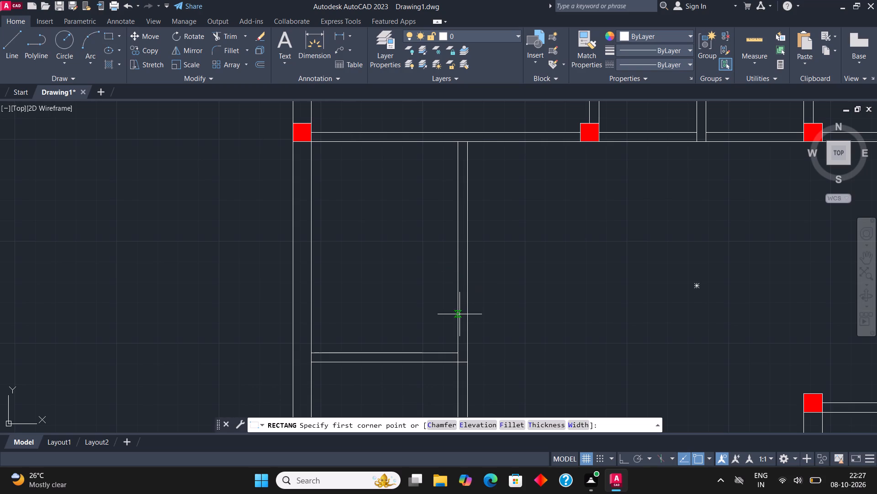
click(459, 306)
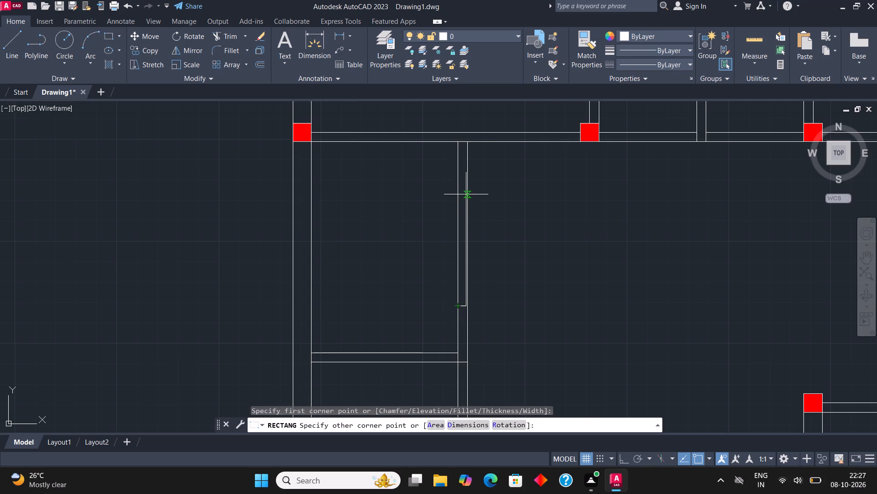
click(466, 194)
click(15, 41)
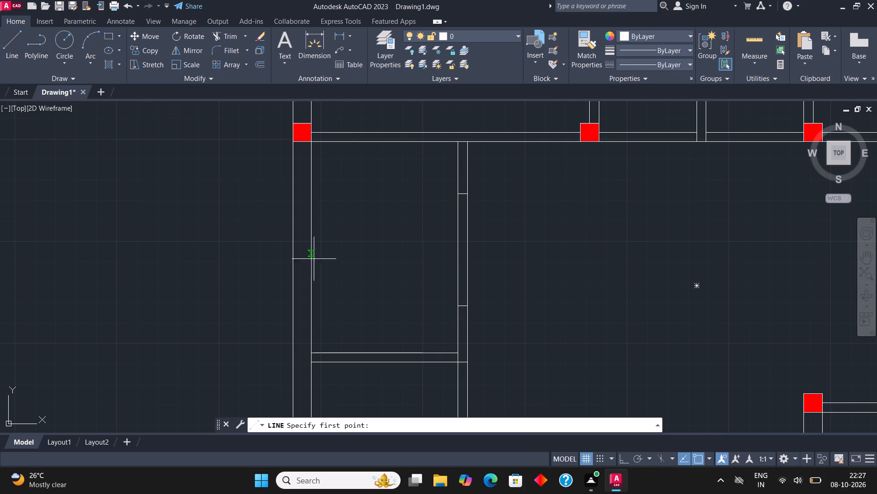
click(462, 310)
click(464, 199)
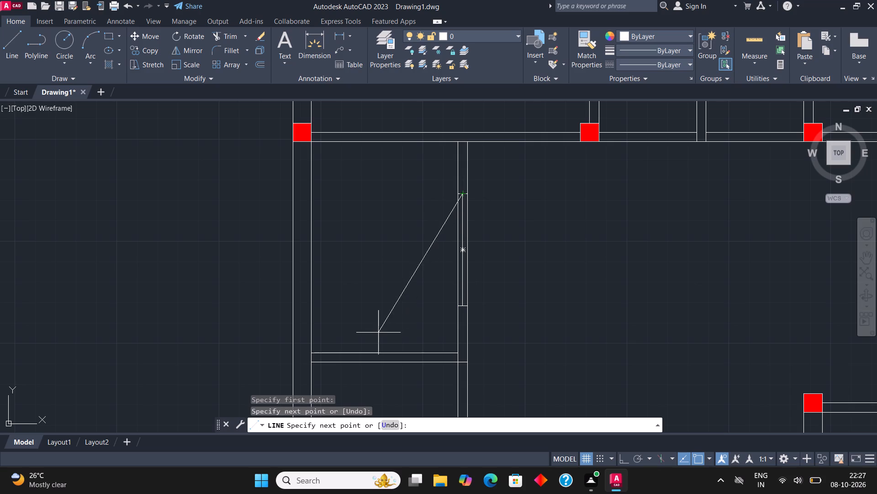
key(Escape)
scroll(378, 333, down, 1)
middle_drag(407, 258, 401, 262)
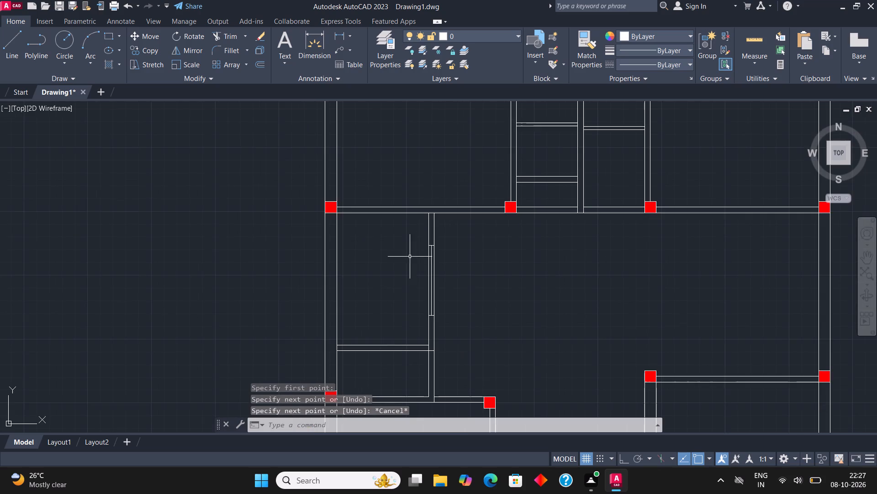
Draw a lengthwise centre line in the window opening of the top-middle room's left wall, ending near the top column.
middle_drag(401, 262, 328, 366)
middle_drag(404, 225, 395, 272)
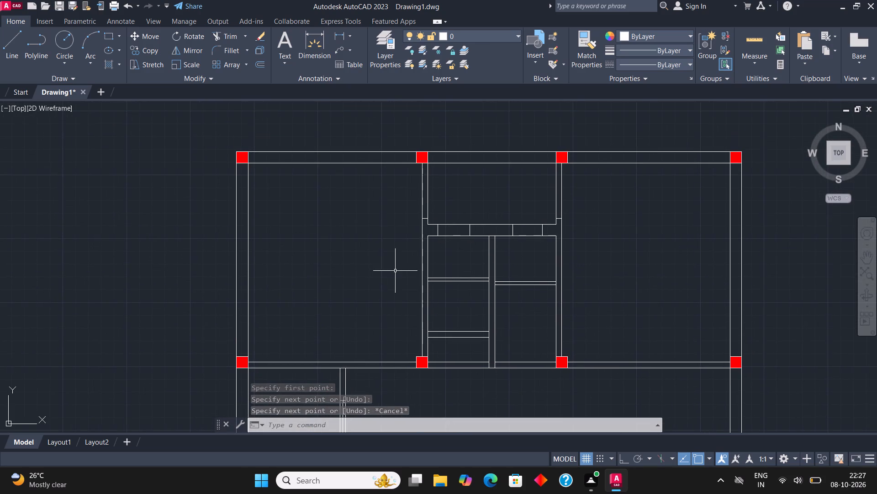
scroll(452, 168, up, 3)
click(19, 40)
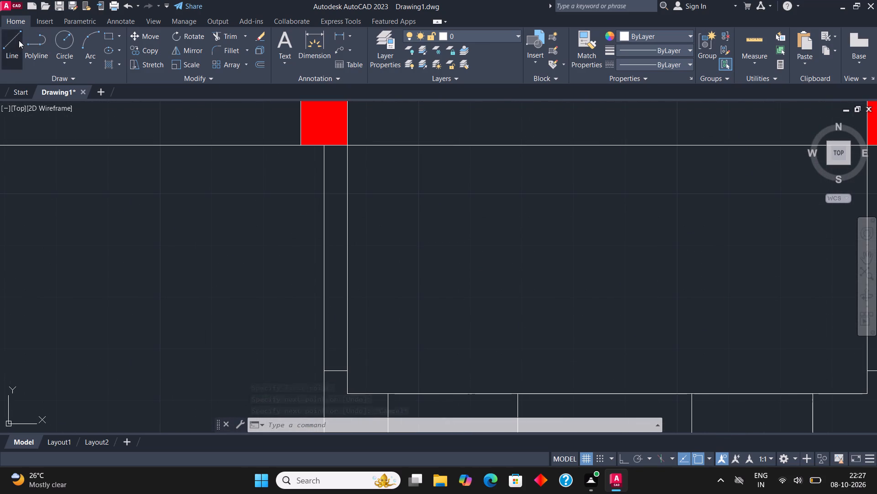
click(335, 370)
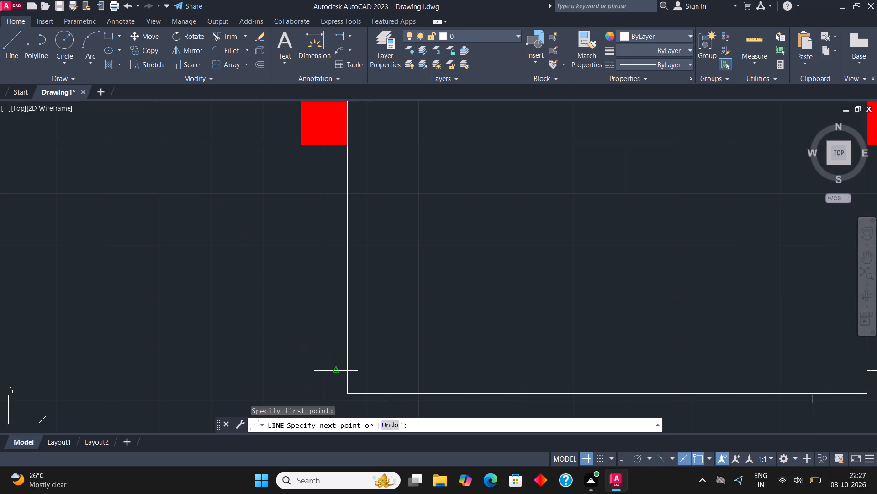
click(336, 149)
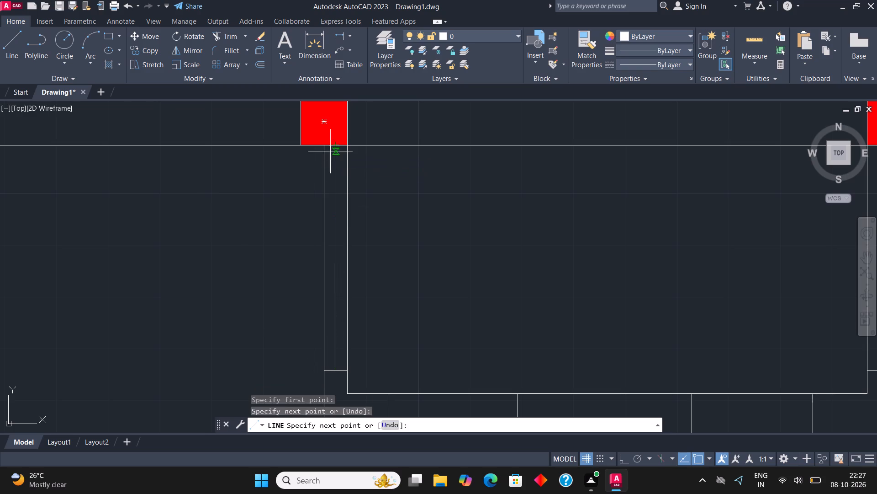
scroll(236, 170, down, 2)
key(Escape)
Draw a matching lengthwise centre line in the window opening of the top-middle room's right wall, ending at its top column.
scroll(361, 233, down, 1)
scroll(461, 248, up, 2)
click(9, 32)
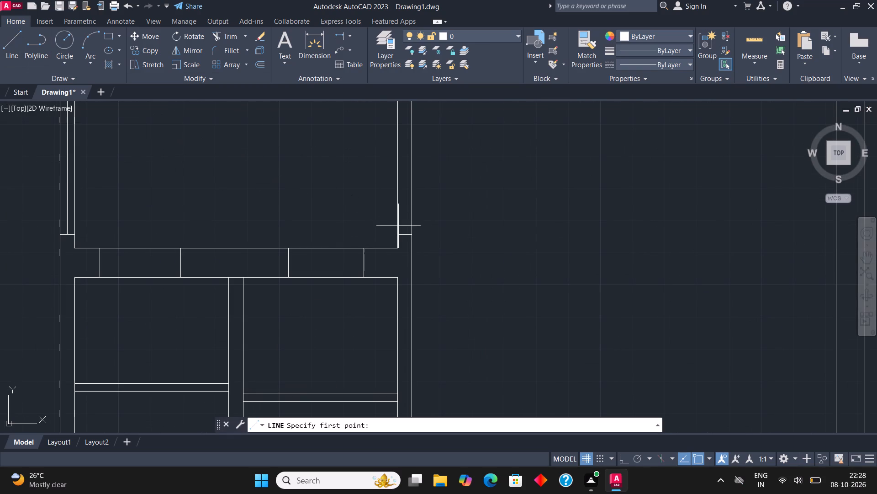
click(403, 238)
scroll(404, 238, down, 1)
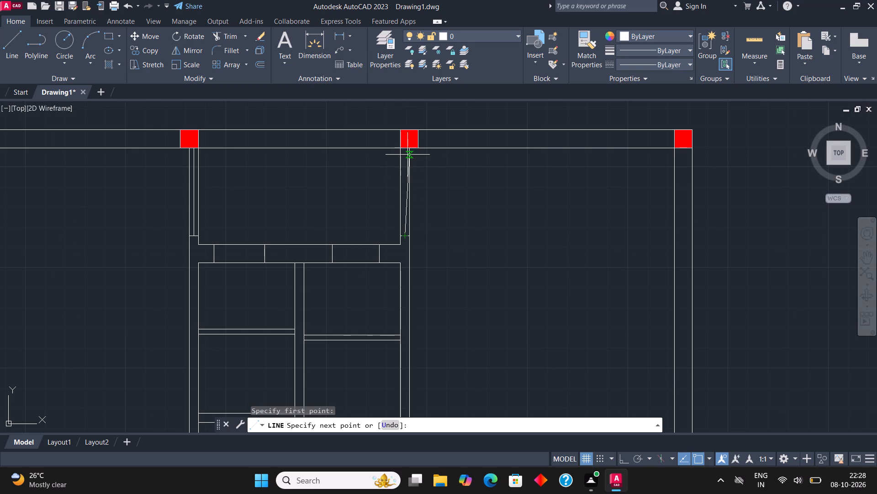
click(405, 150)
key(Escape)
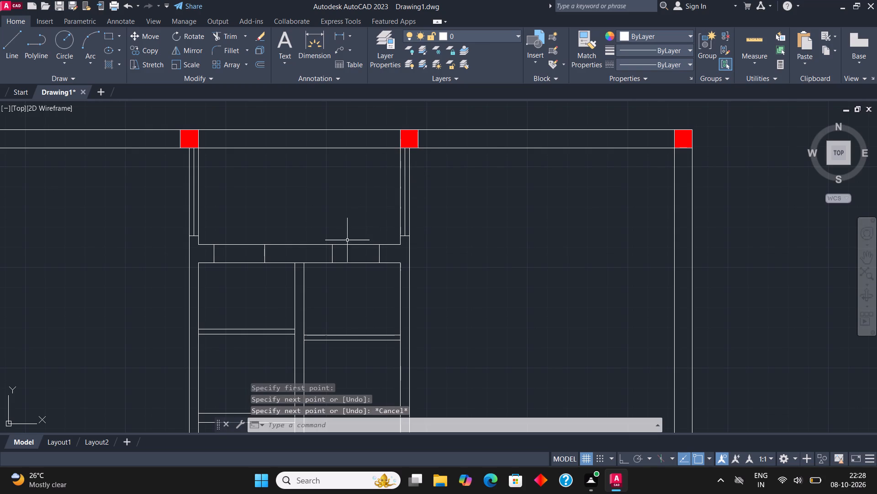
Draw lengthwise centre lines through the two window openings in the horizontal wall below the top-middle room.
middle_drag(365, 248, 399, 253)
click(9, 41)
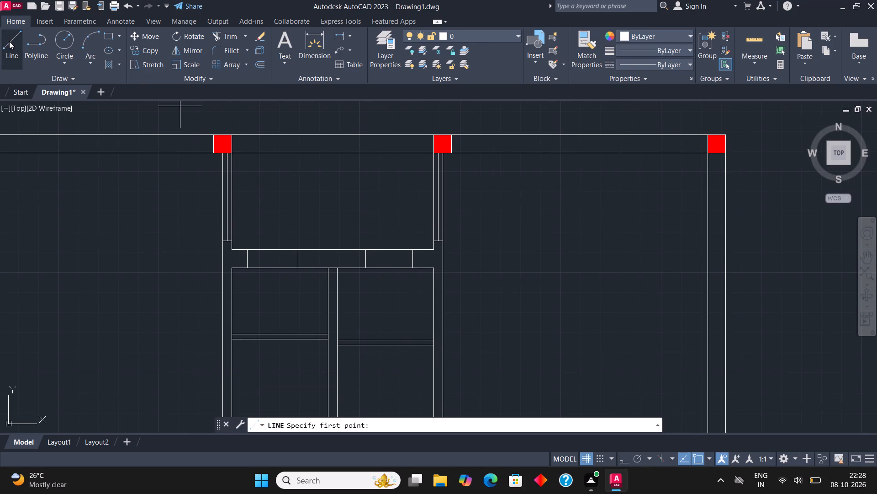
scroll(301, 290, up, 2)
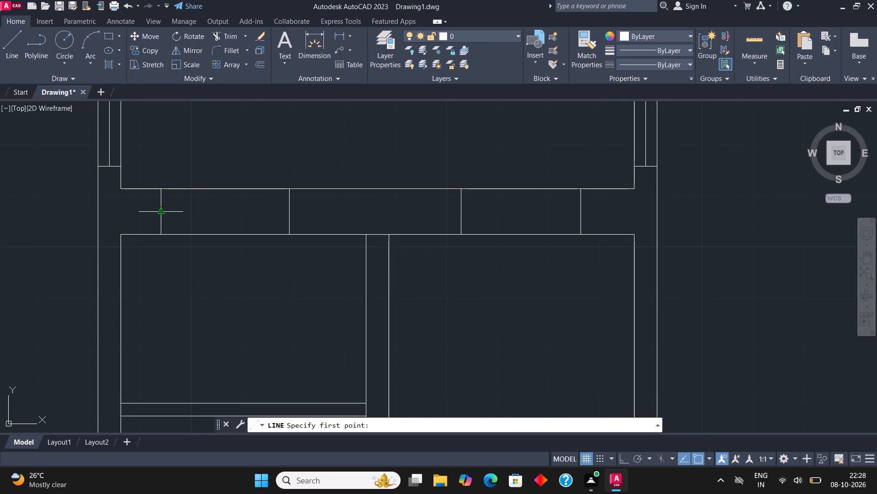
click(164, 210)
click(288, 214)
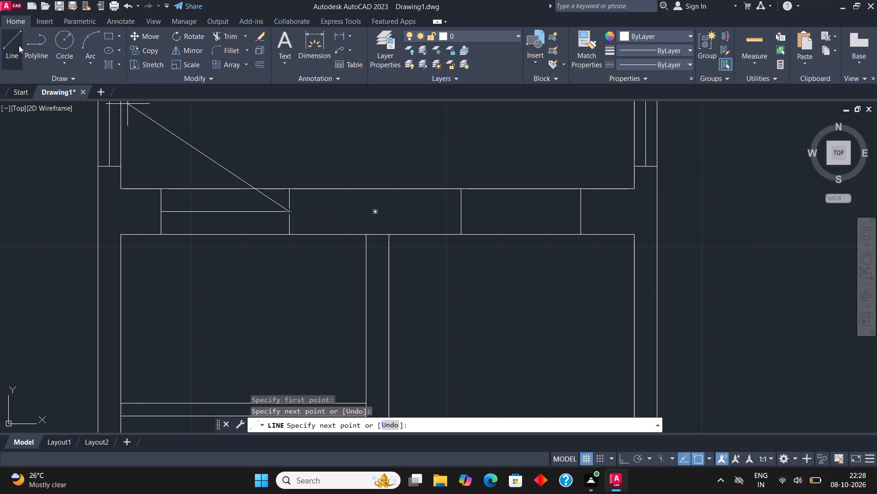
click(19, 45)
click(461, 213)
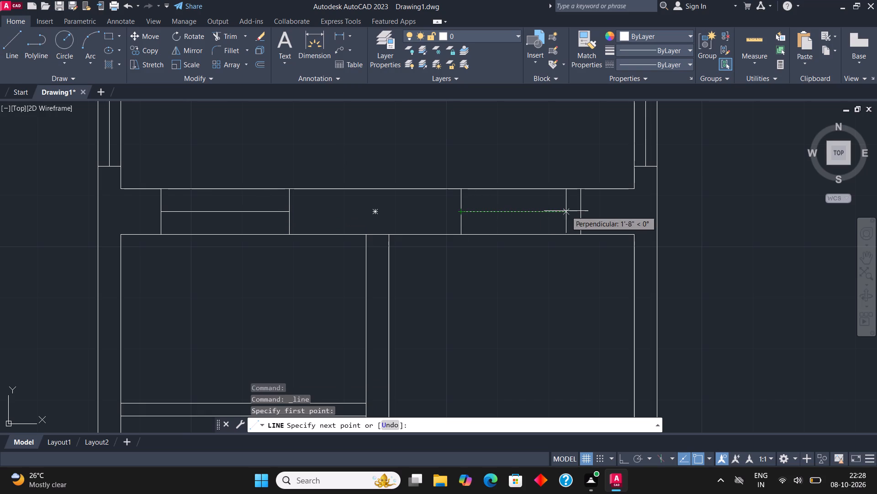
click(580, 210)
scroll(447, 215, down, 2)
key(Escape)
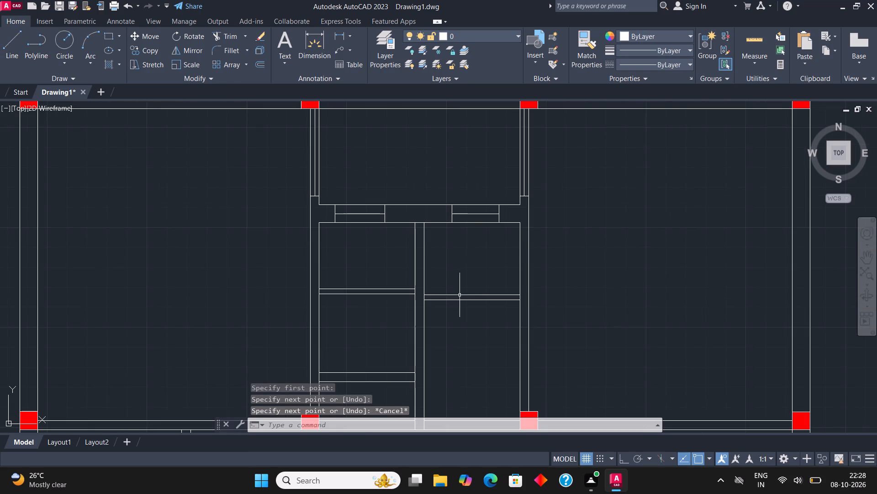
Draw a window in the lower-right room's left wall, between its two columns: a wall-thick rectangle with a lengthwise centre line.
middle_drag(459, 226, 451, 204)
scroll(447, 205, down, 1)
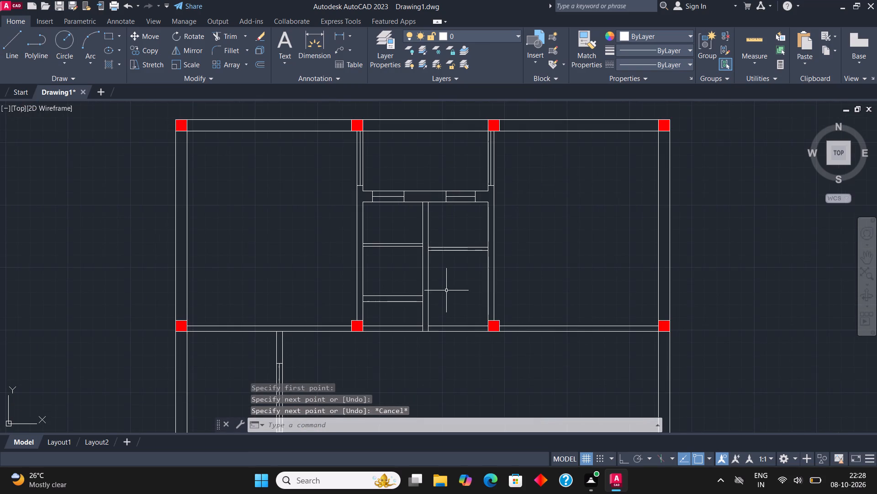
middle_drag(449, 242, 456, 186)
scroll(455, 186, down, 2)
middle_drag(477, 240, 475, 208)
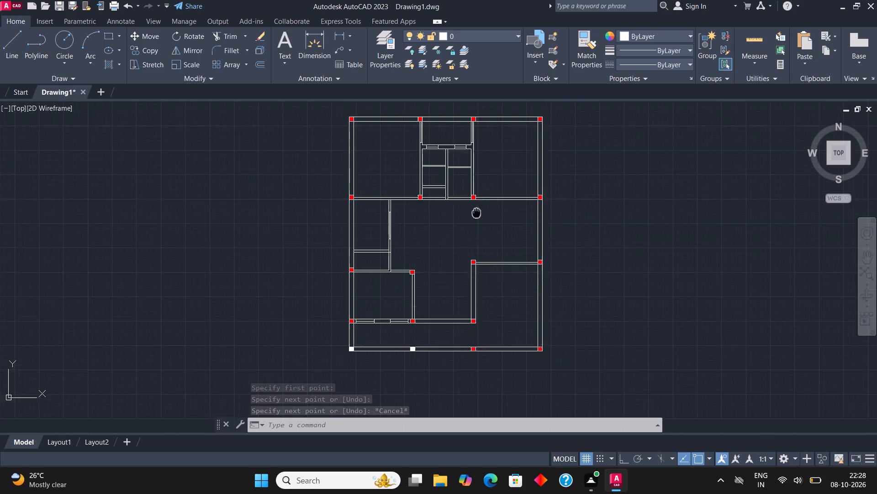
middle_drag(475, 208, 466, 176)
scroll(474, 279, up, 3)
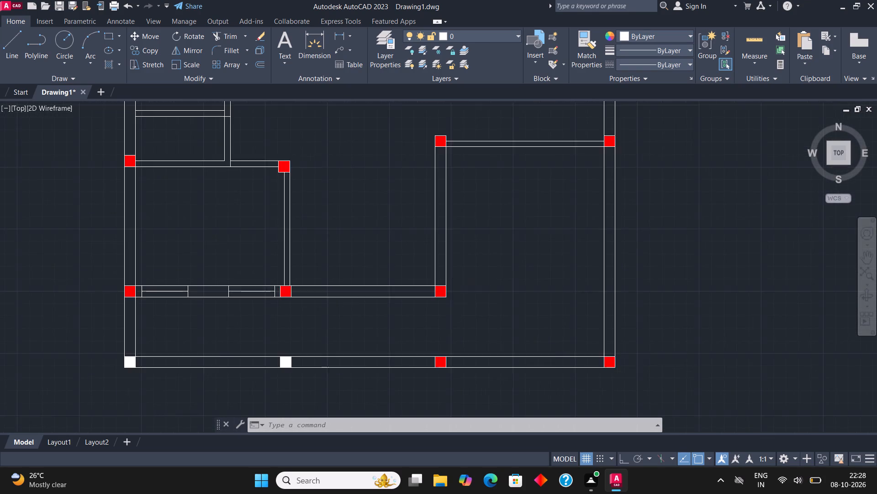
click(114, 35)
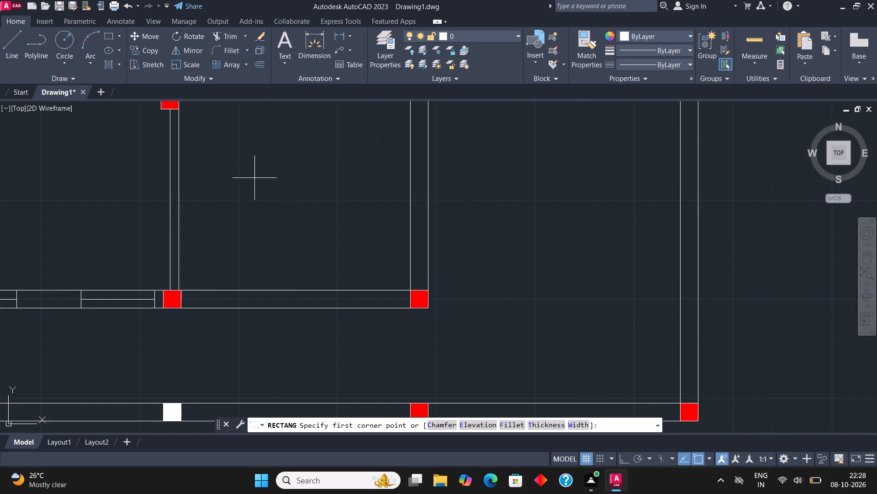
scroll(411, 242, down, 1)
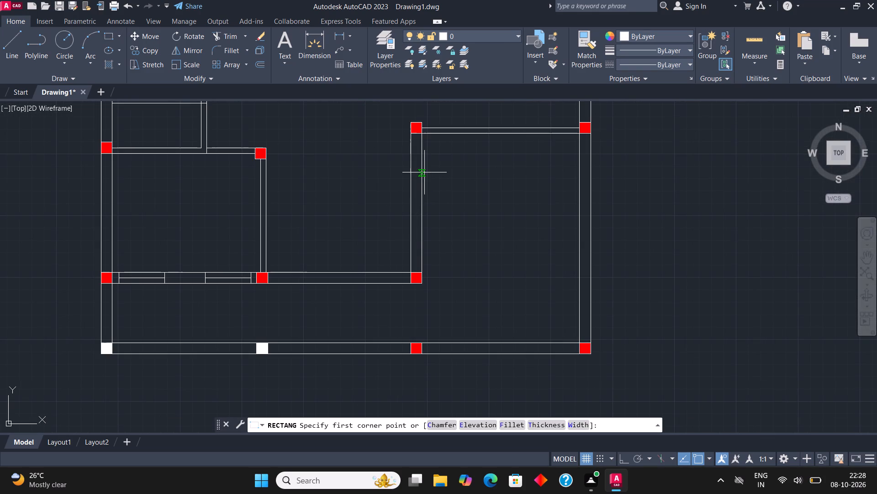
click(424, 172)
click(410, 239)
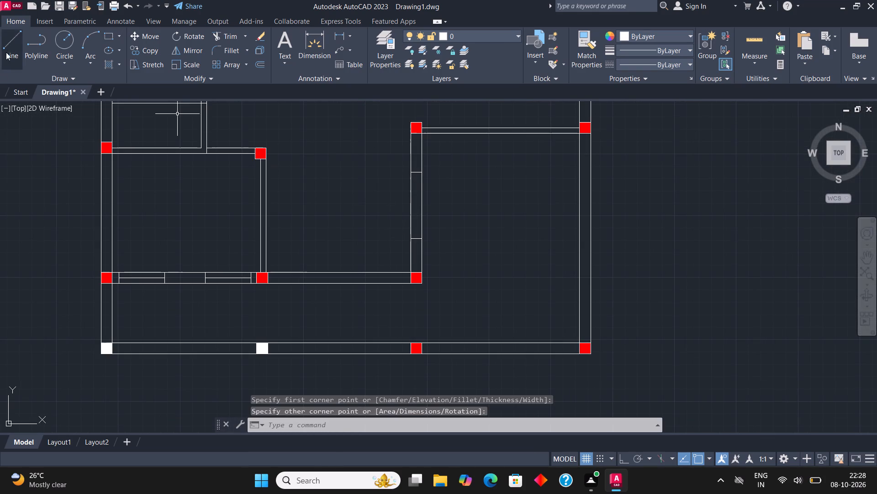
click(16, 34)
click(417, 238)
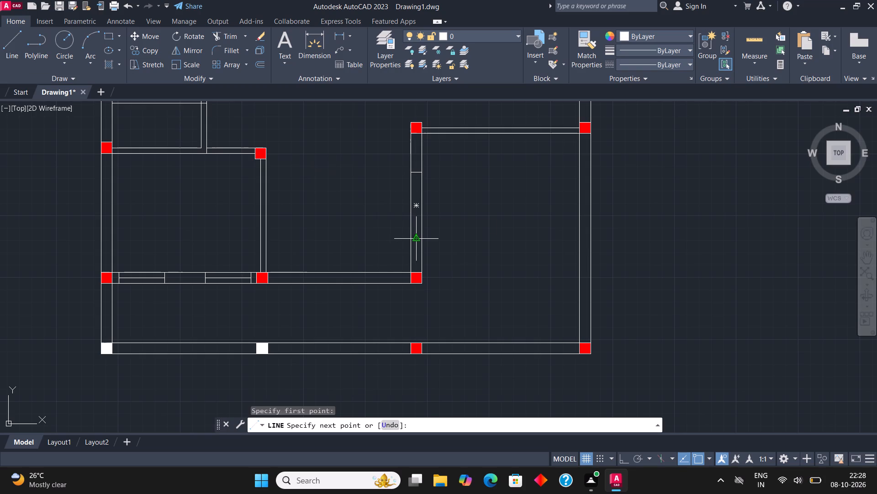
click(417, 173)
key(Escape)
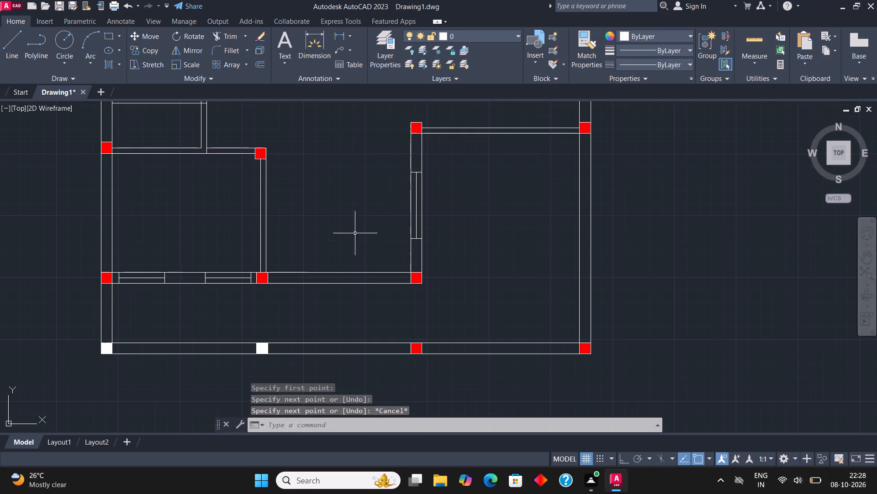
Draw a short window in the lower-middle space's bottom wall beside its left column: a wall-thick rectangle with a lengthwise centre line.
middle_drag(404, 228, 426, 215)
middle_drag(349, 267, 380, 263)
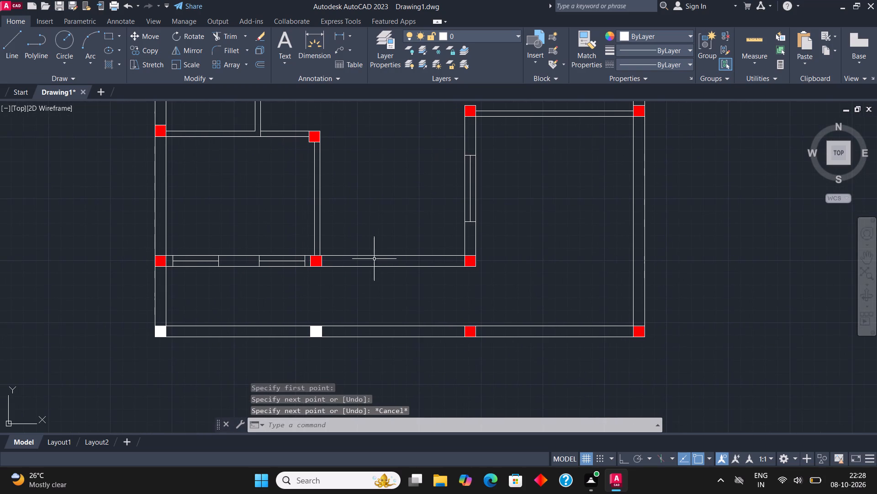
scroll(331, 261, up, 3)
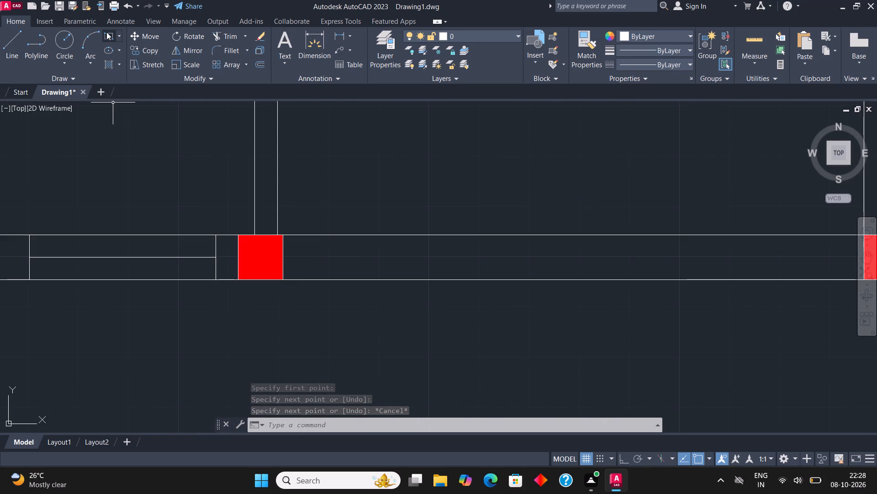
click(106, 32)
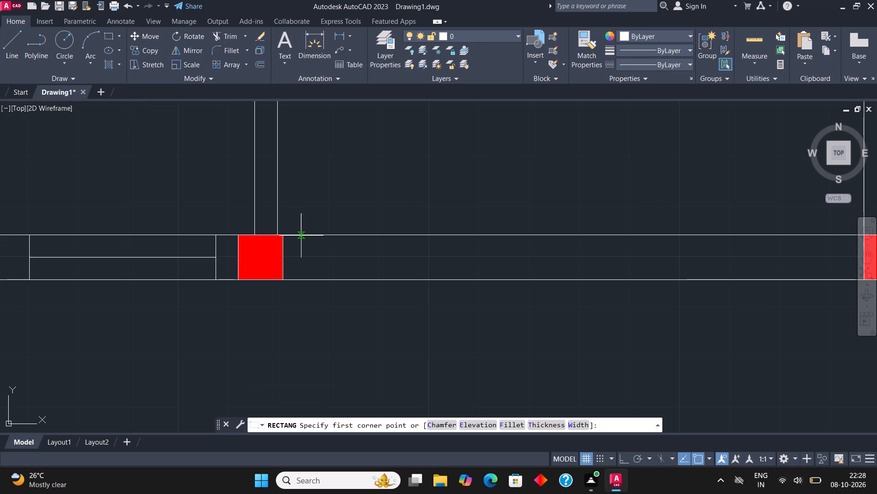
click(296, 236)
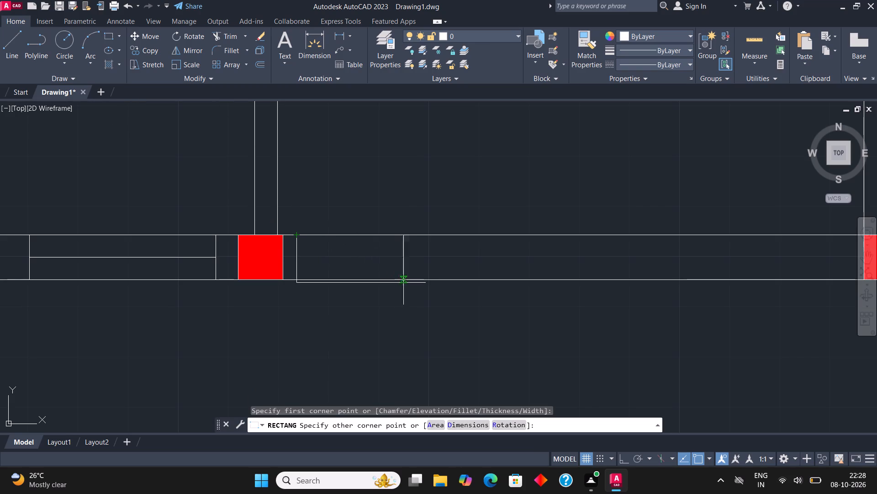
click(408, 279)
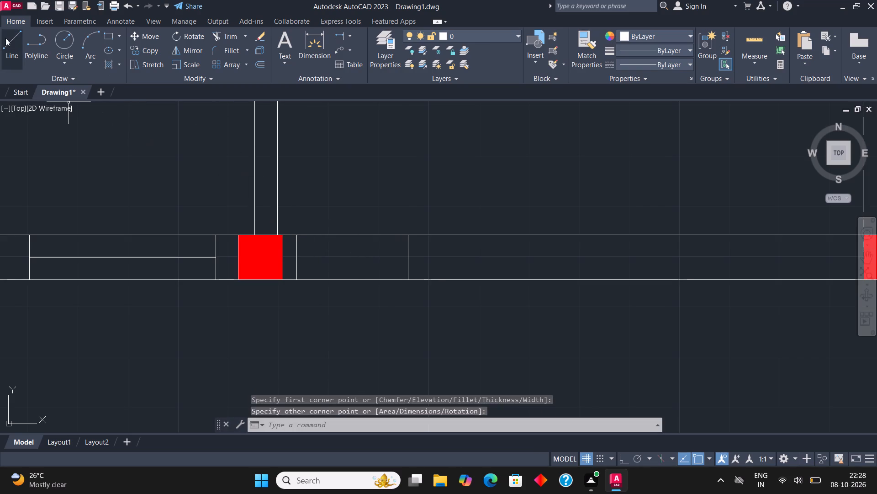
click(5, 38)
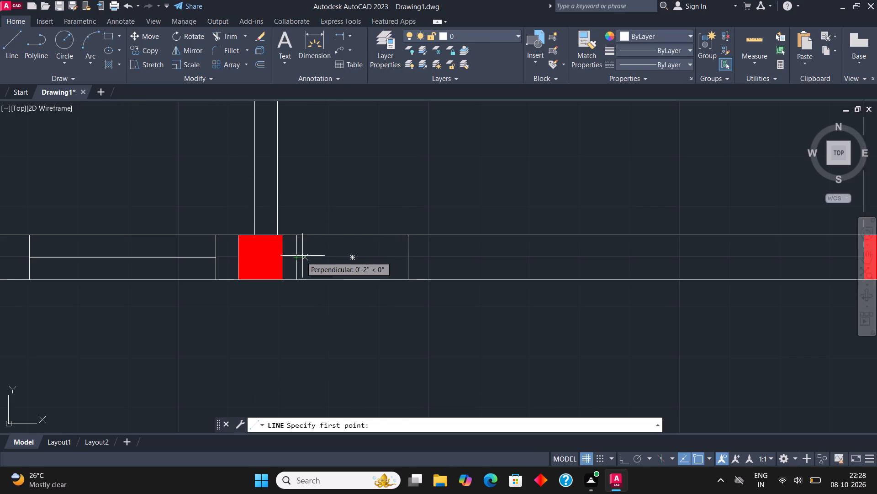
click(294, 257)
click(408, 258)
key(Escape)
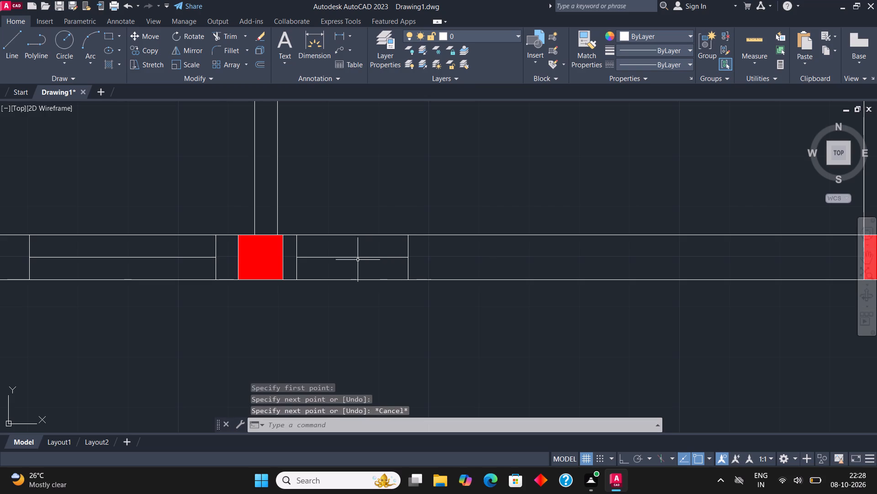
Copy the short window rectangle and its centre line along the same wall, close to the lower-middle space's right column.
scroll(334, 272, down, 2)
scroll(514, 263, up, 2)
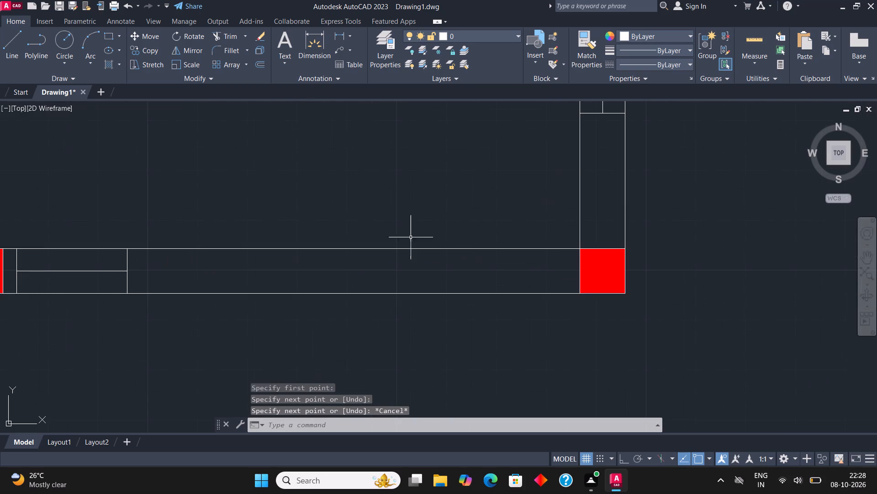
click(11, 304)
click(156, 236)
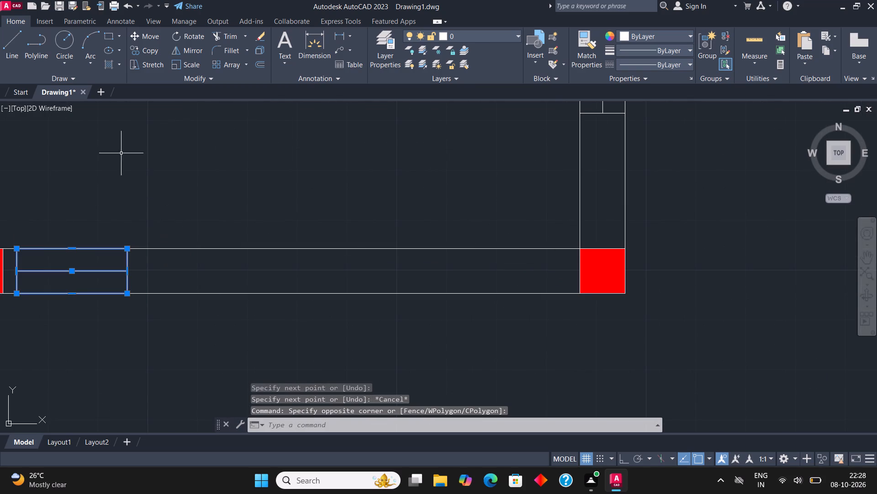
click(154, 45)
click(124, 251)
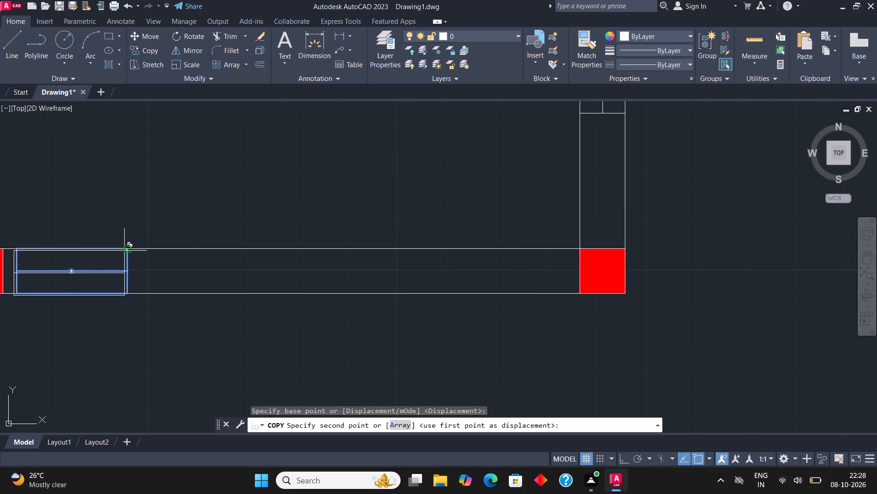
click(549, 250)
scroll(420, 232, down, 1)
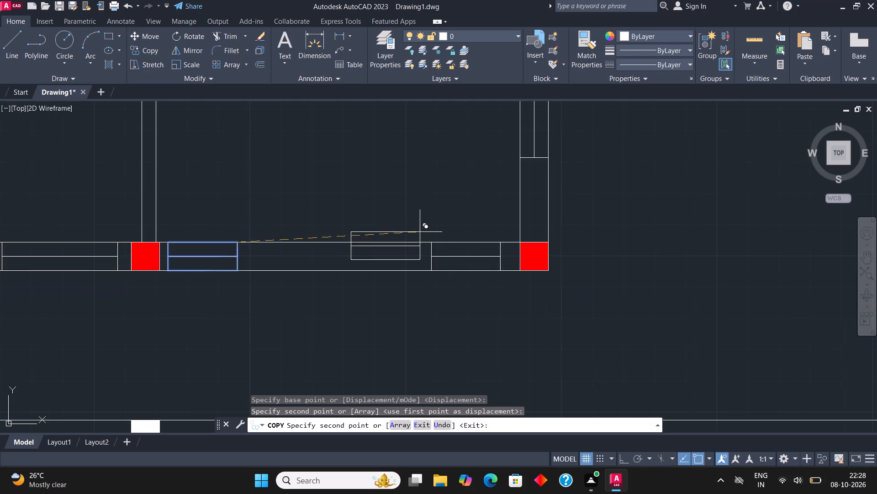
key(Escape)
scroll(434, 238, down, 2)
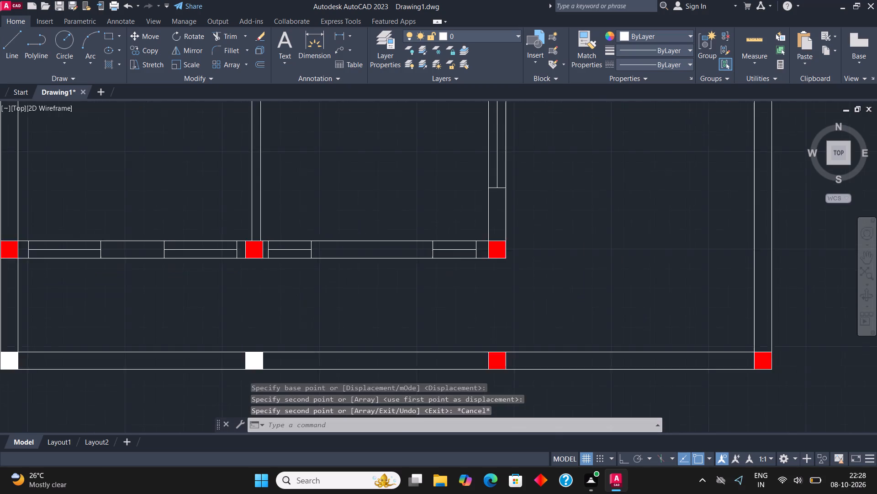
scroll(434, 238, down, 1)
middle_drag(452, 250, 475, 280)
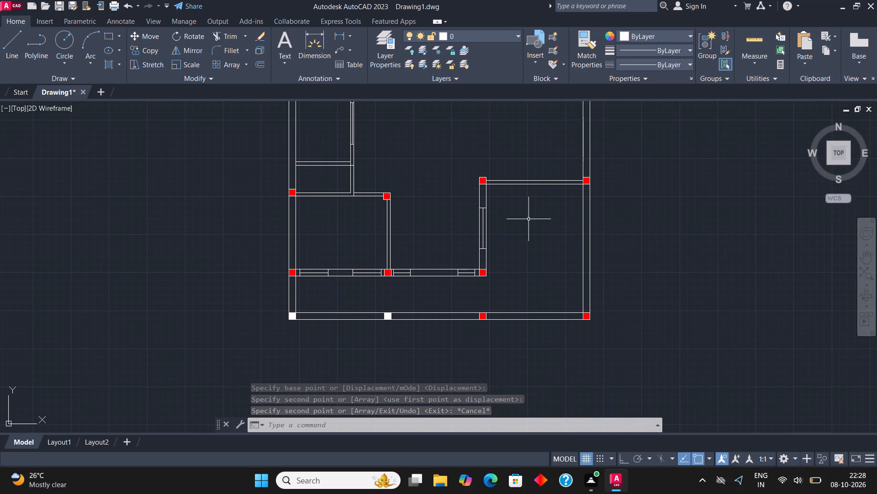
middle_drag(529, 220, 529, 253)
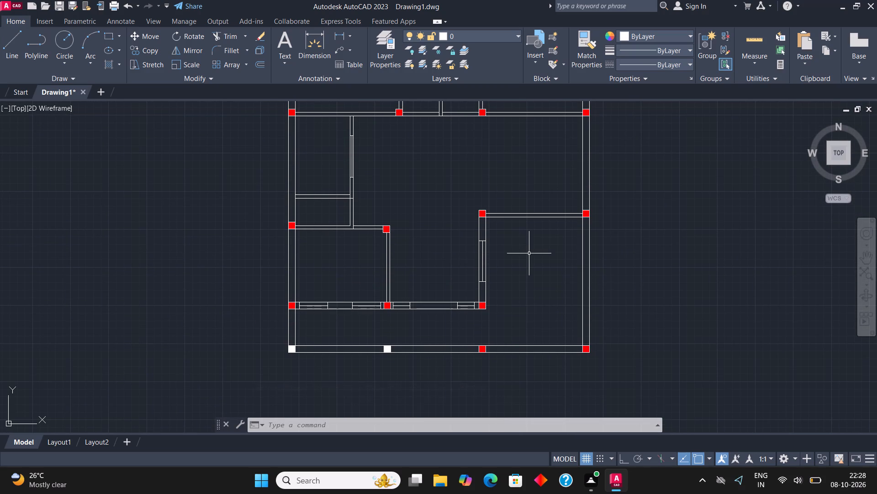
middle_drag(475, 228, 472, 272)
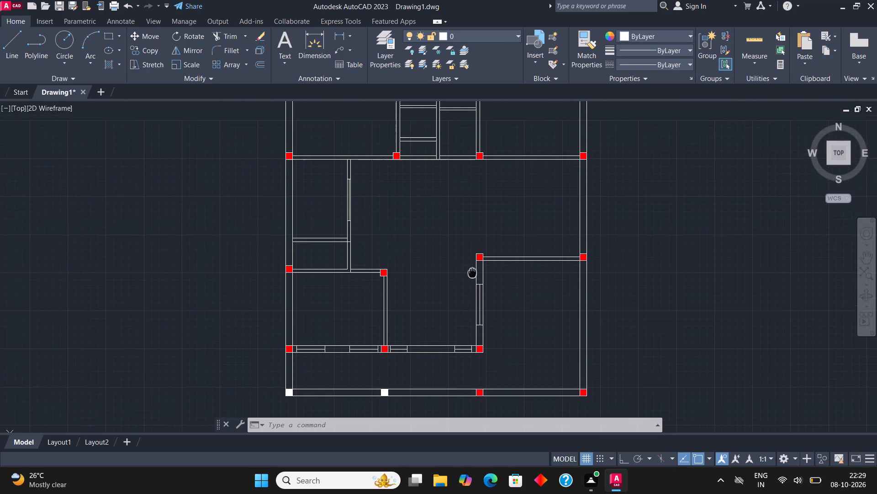
Draw a window in the lower-right room's top wall, between its two columns: a wall-thick rectangle with a lengthwise centre line.
middle_drag(472, 272, 469, 310)
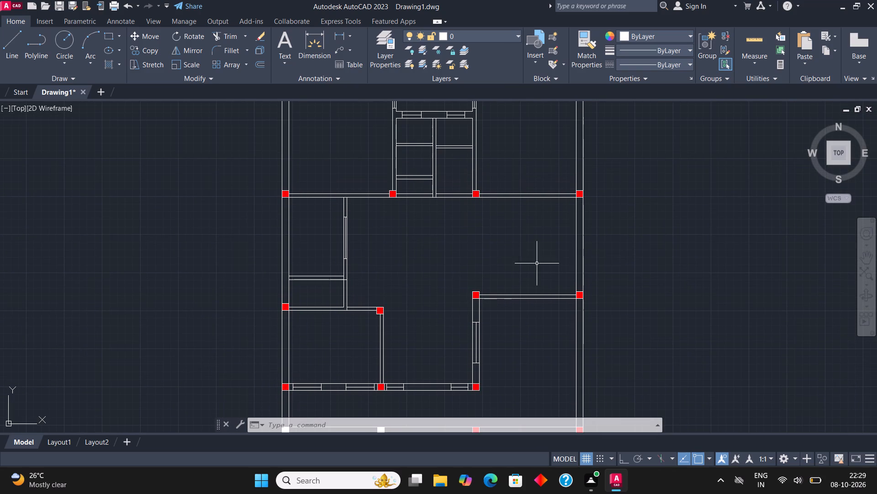
scroll(554, 317, up, 3)
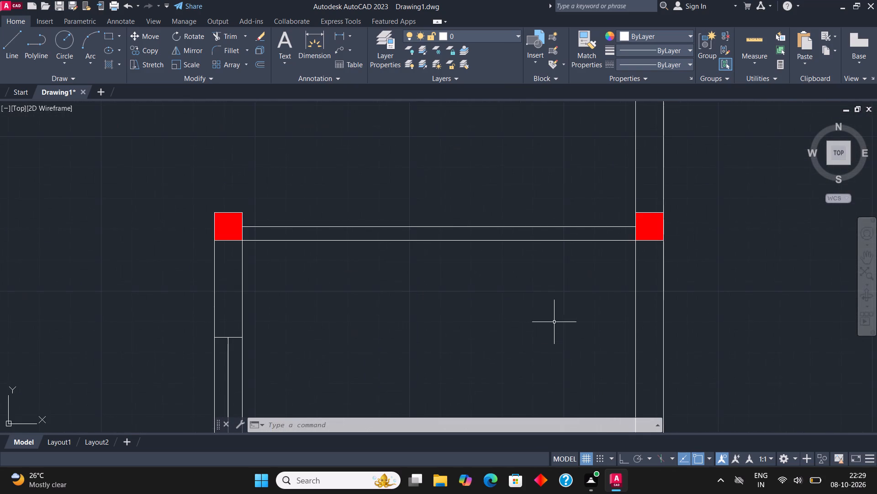
middle_drag(547, 346, 531, 376)
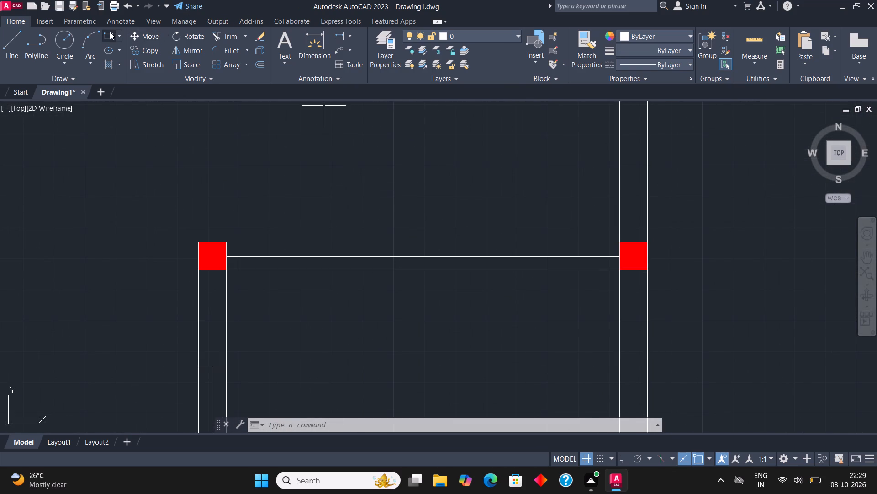
click(110, 32)
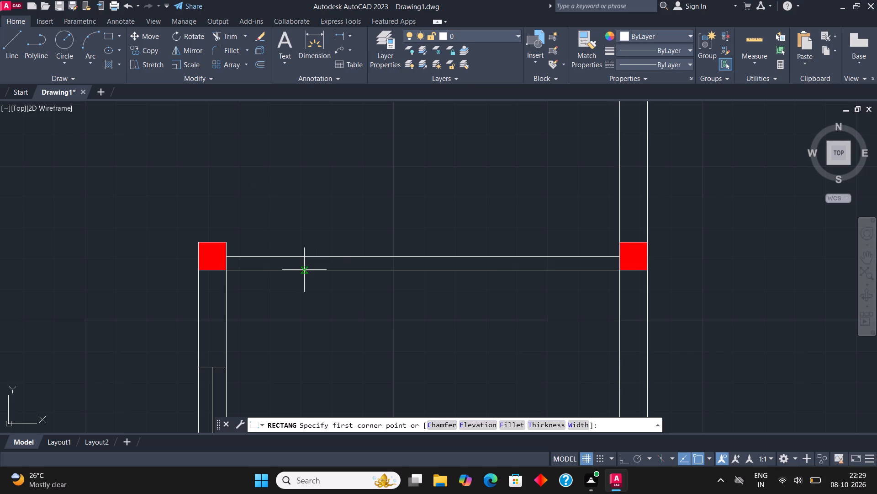
click(304, 270)
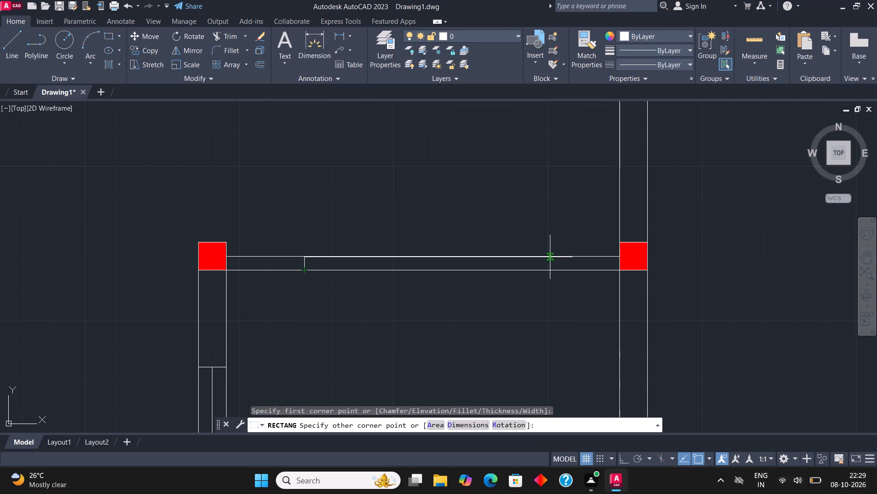
click(550, 257)
click(11, 42)
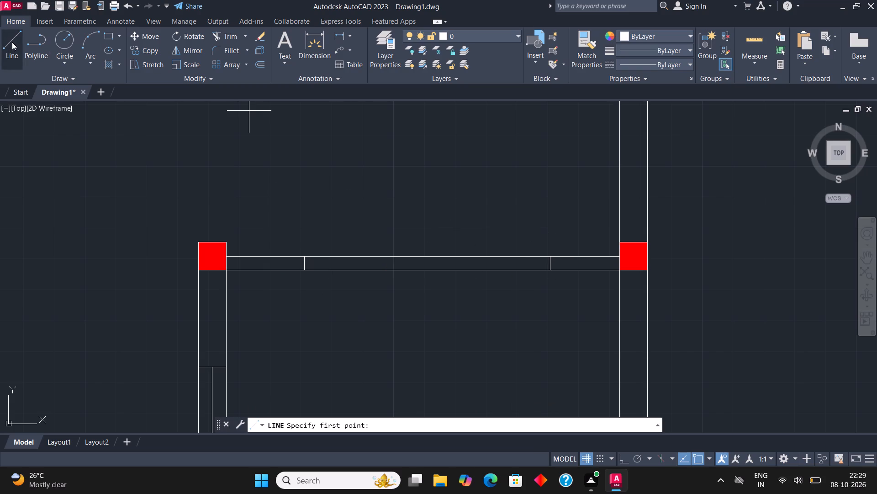
click(309, 264)
click(547, 261)
key(Escape)
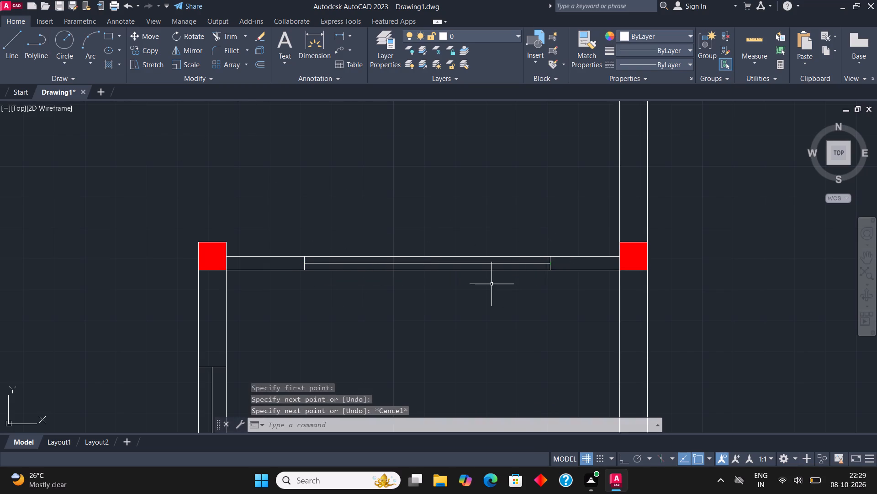
Examine the upper rooms and the top outer wall of the plan for further window positions.
scroll(491, 291, down, 2)
middle_drag(498, 292, 528, 323)
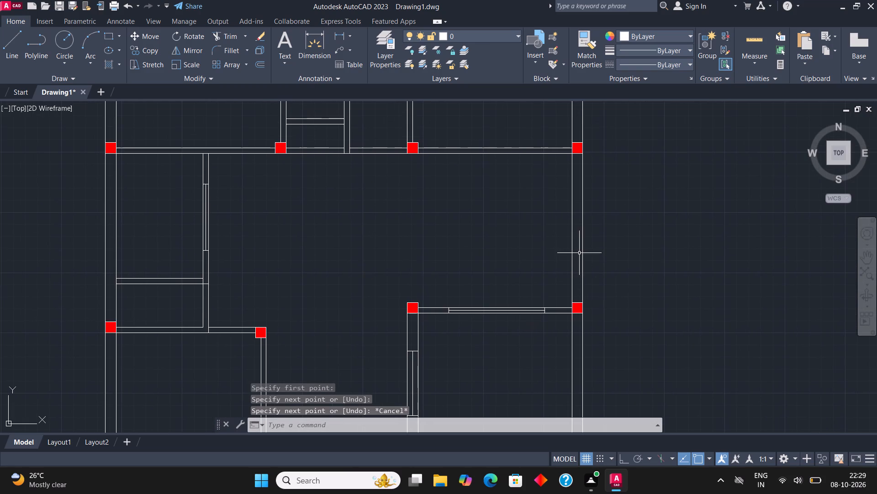
scroll(579, 253, down, 1)
middle_drag(547, 226, 555, 268)
middle_drag(492, 181, 521, 253)
scroll(351, 215, up, 1)
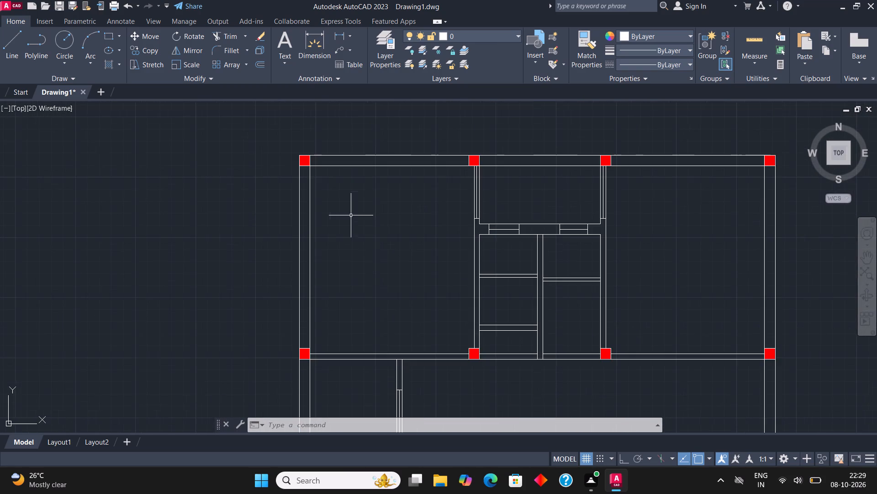
scroll(351, 215, up, 1)
scroll(351, 218, down, 1)
middle_drag(365, 242, 369, 253)
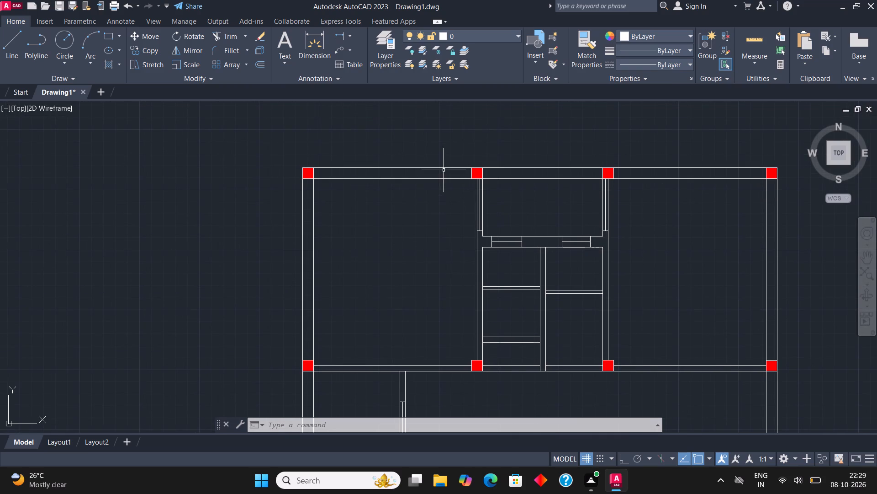
middle_drag(444, 170, 411, 192)
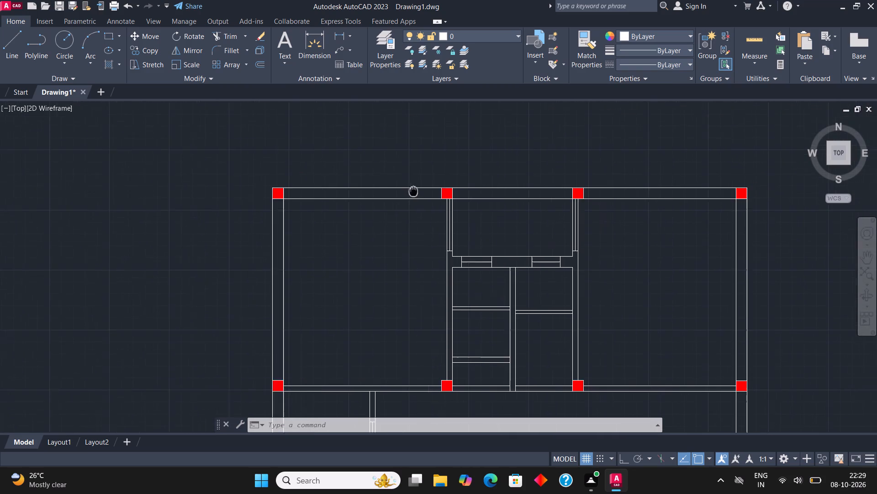
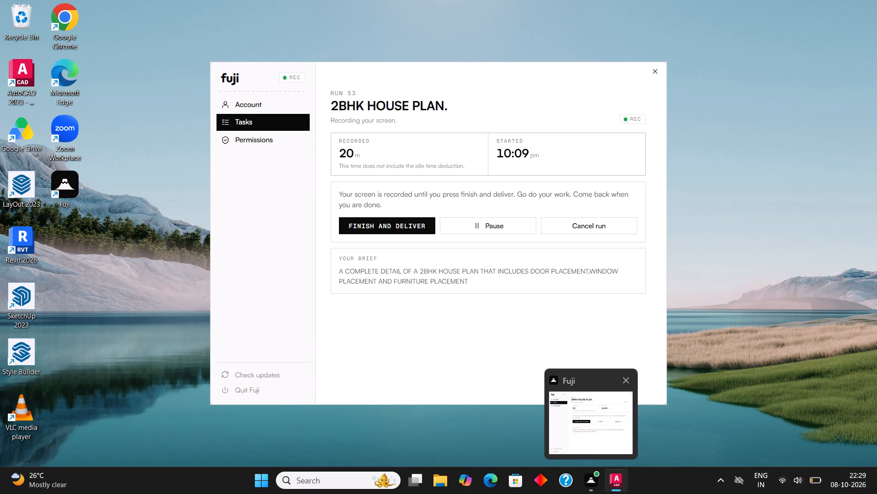
Draw a bed-sized rectangle in the upper-left room, with its head side against the inner face of the left outer wall.
middle_drag(350, 204, 407, 194)
middle_drag(572, 260, 534, 217)
middle_drag(510, 241, 514, 206)
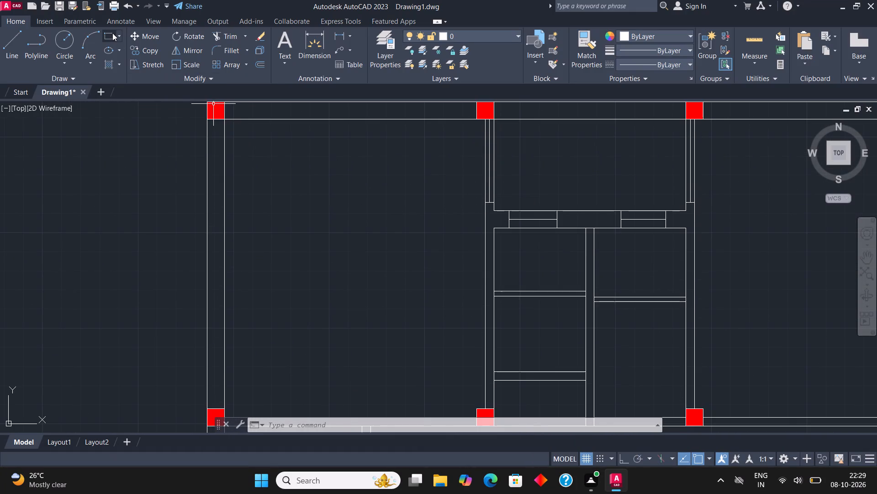
click(112, 33)
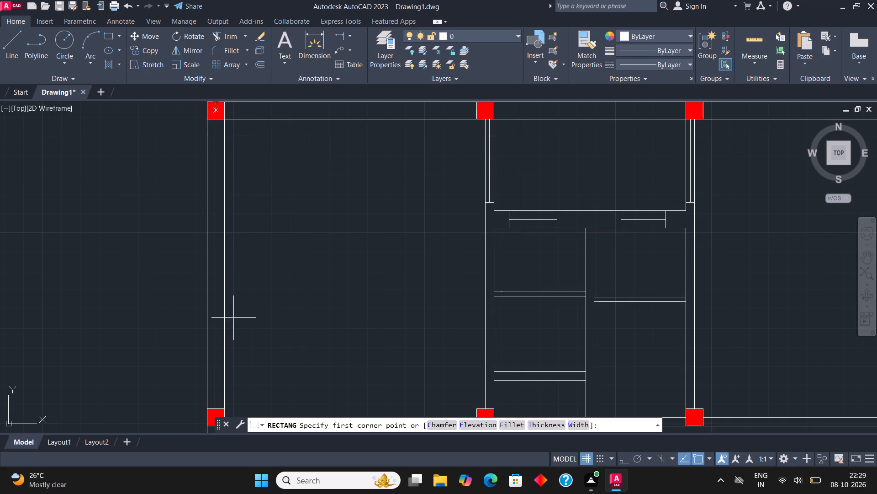
click(227, 330)
click(383, 224)
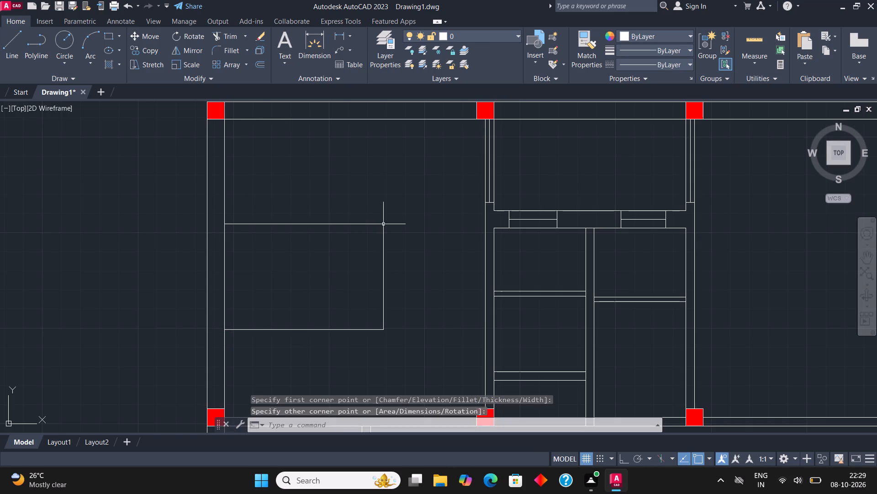
Offset the bed rectangle outward by 1".
scroll(383, 224, down, 3)
middle_drag(396, 226, 405, 229)
scroll(392, 231, up, 3)
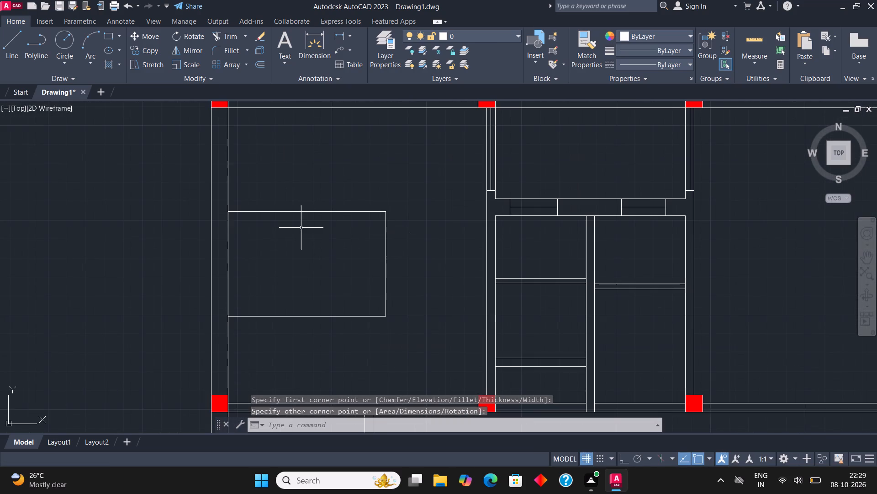
scroll(301, 228, up, 1)
click(106, 32)
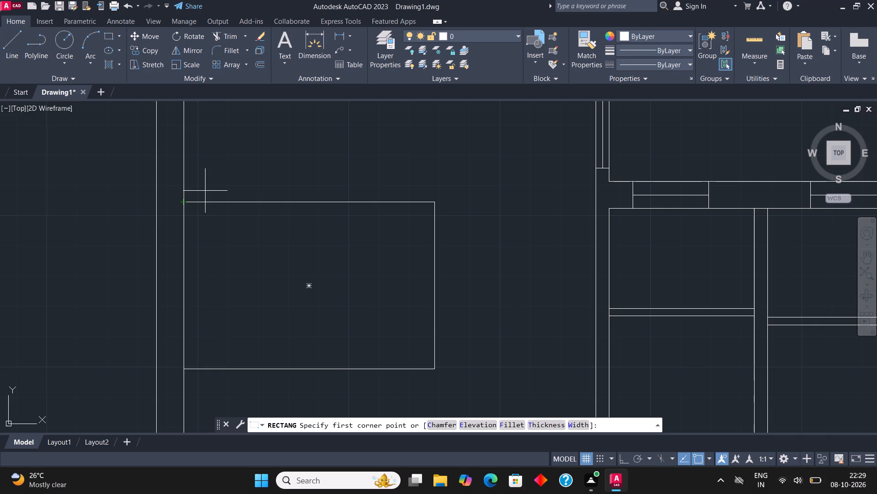
key(Escape)
click(237, 201)
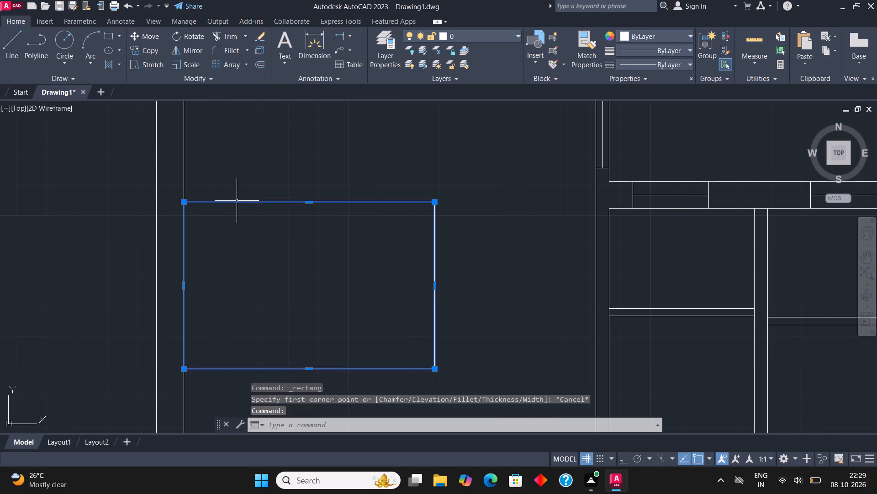
click(263, 66)
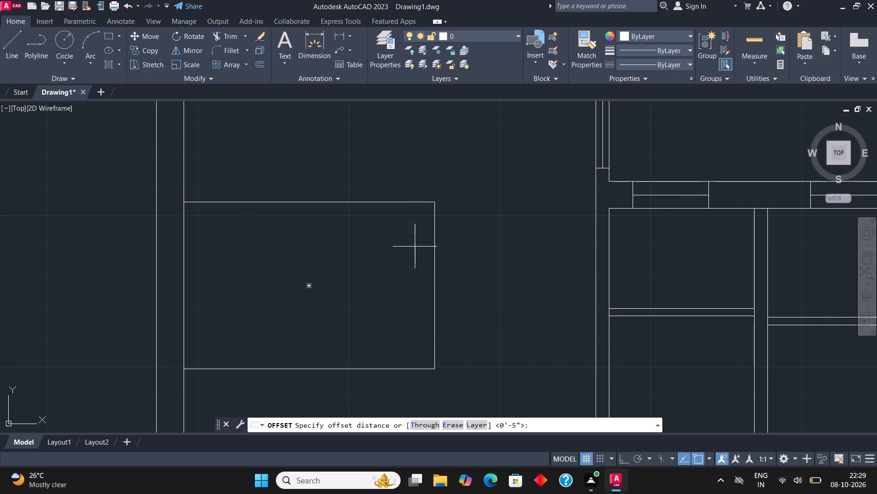
click(433, 258)
click(440, 258)
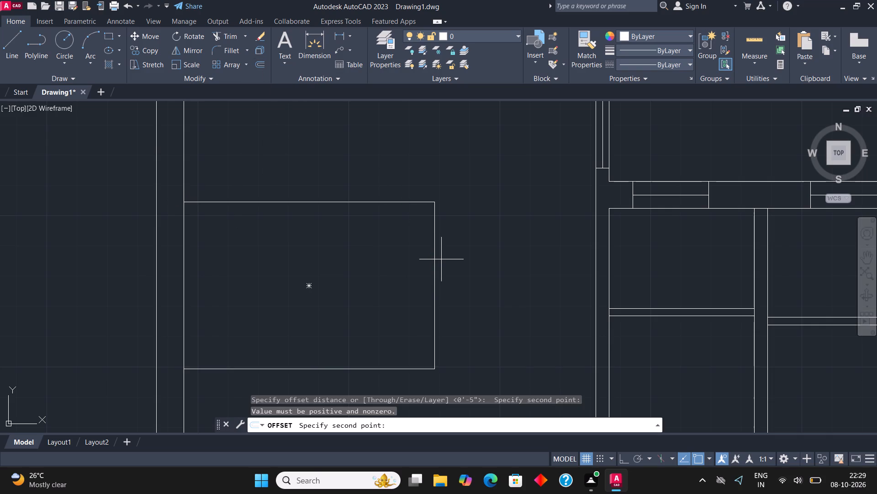
click(438, 257)
click(435, 256)
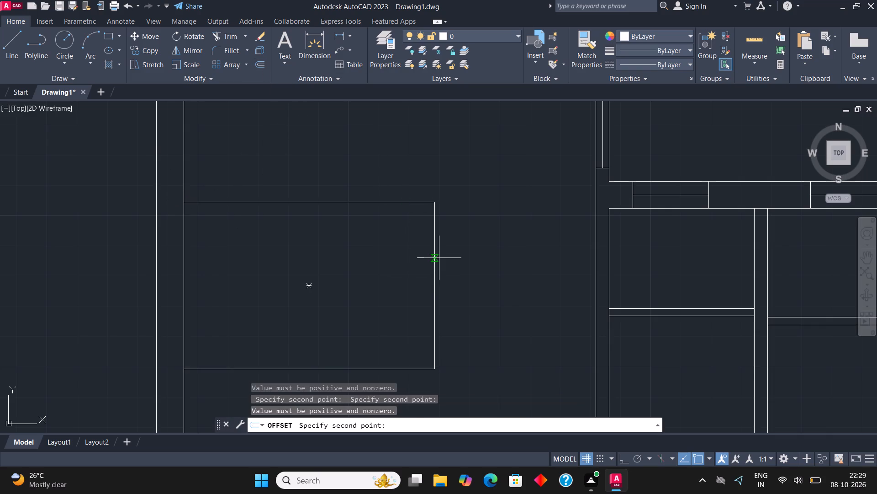
click(439, 258)
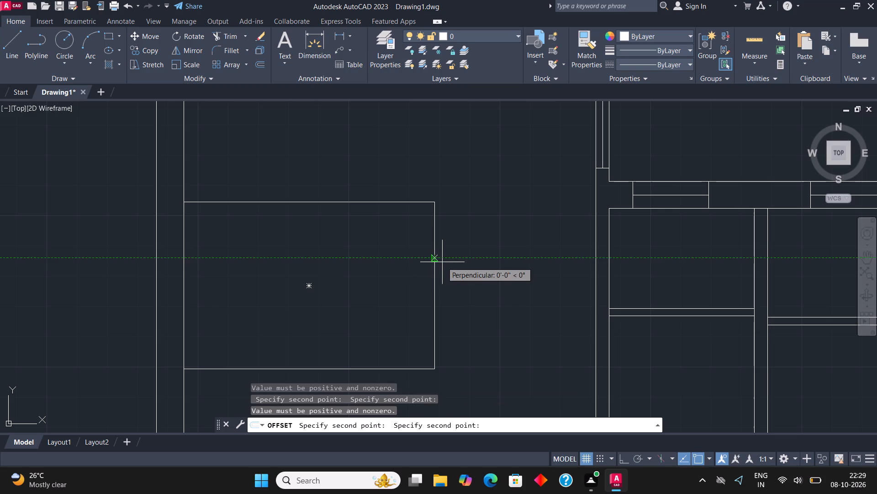
text(1")
key(Return)
click(490, 281)
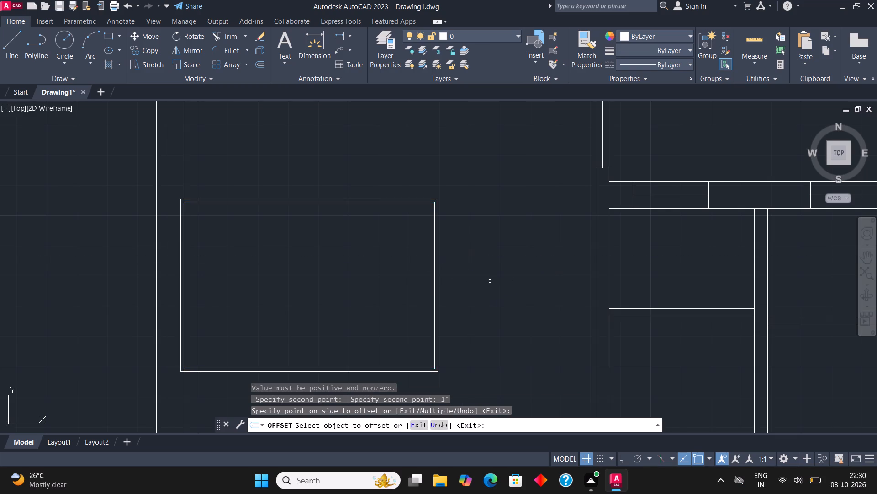
key(Escape)
Trim away the parts of the bed's outer outline that extend into the left outer wall.
click(239, 31)
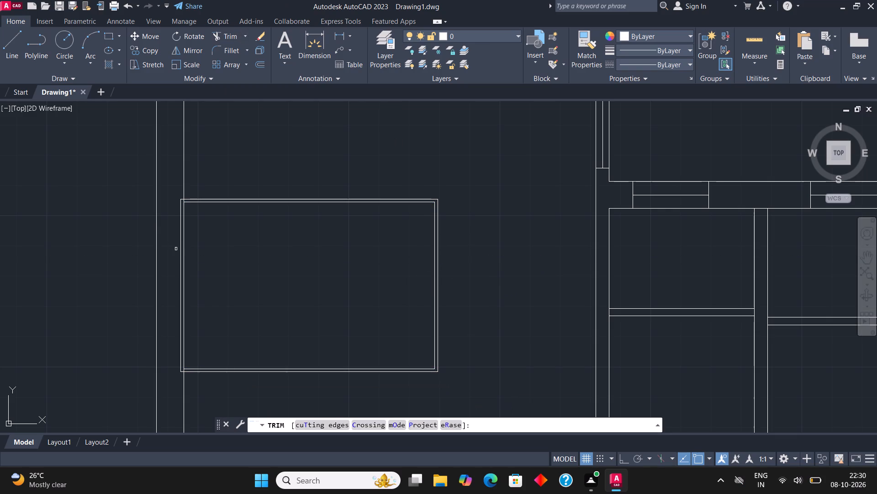
click(180, 252)
scroll(184, 210, up, 2)
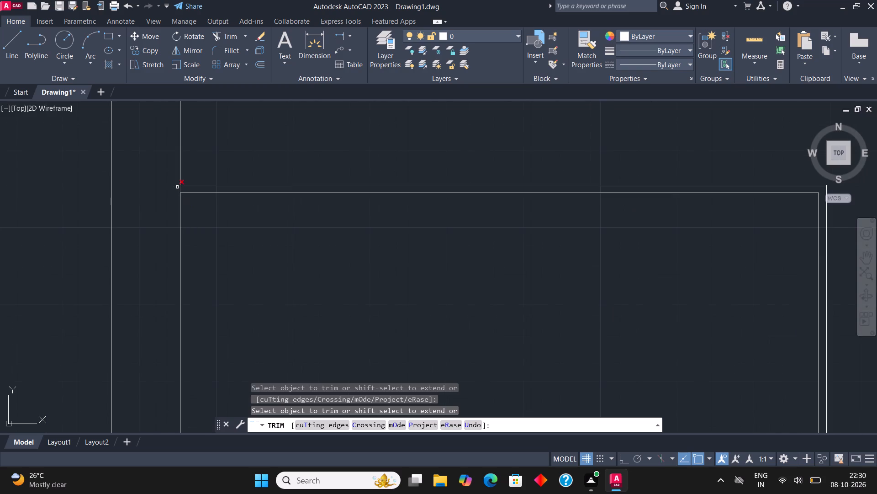
click(177, 187)
click(174, 174)
scroll(205, 175, down, 3)
scroll(190, 294, up, 3)
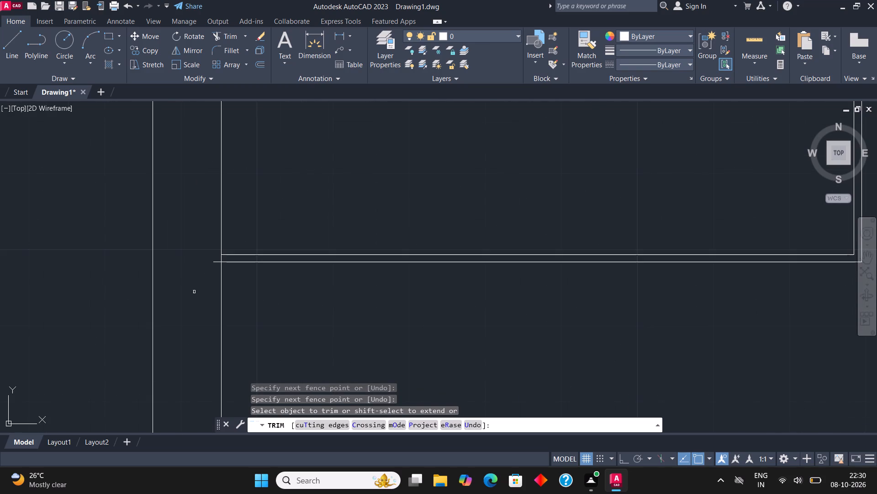
click(217, 263)
scroll(214, 271, down, 3)
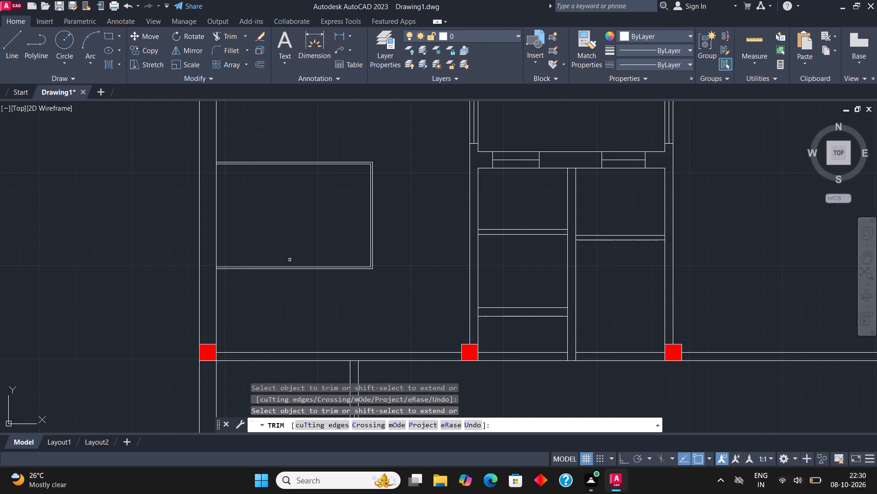
key(Escape)
Draw a narrow upright pillow rectangle inside the bed, near the wall in its lower half.
middle_drag(323, 177, 263, 218)
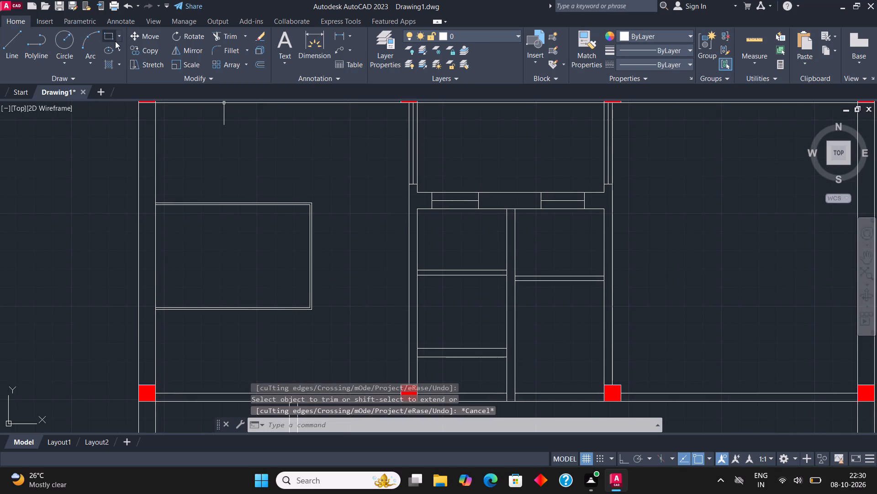
click(114, 39)
scroll(177, 294, up, 1)
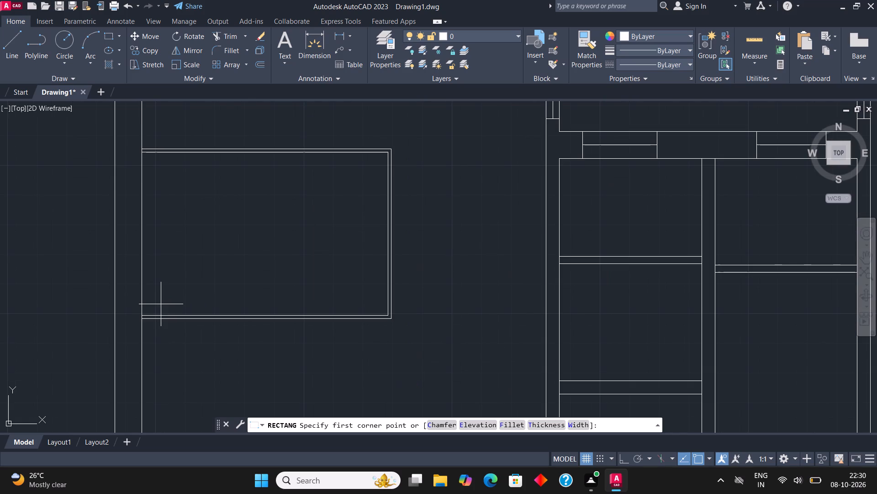
click(161, 304)
click(192, 236)
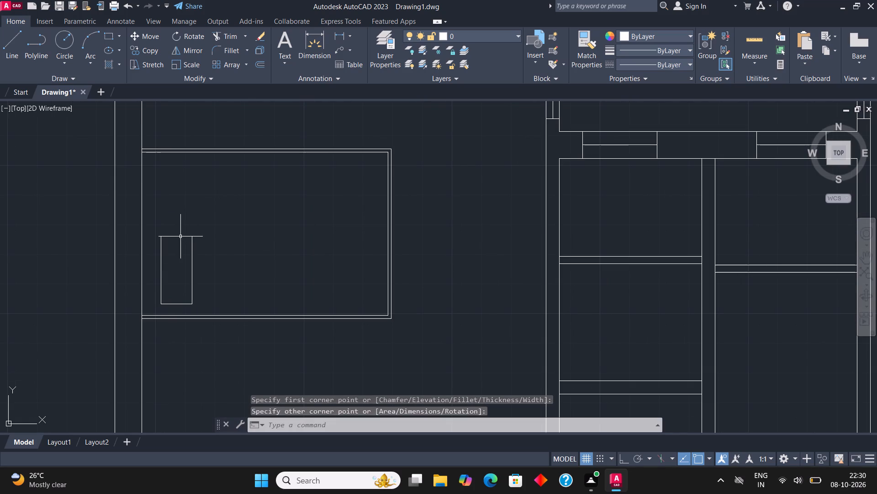
Copy the pillow rectangle straight up into the upper half of the bed.
click(177, 236)
click(152, 47)
click(170, 274)
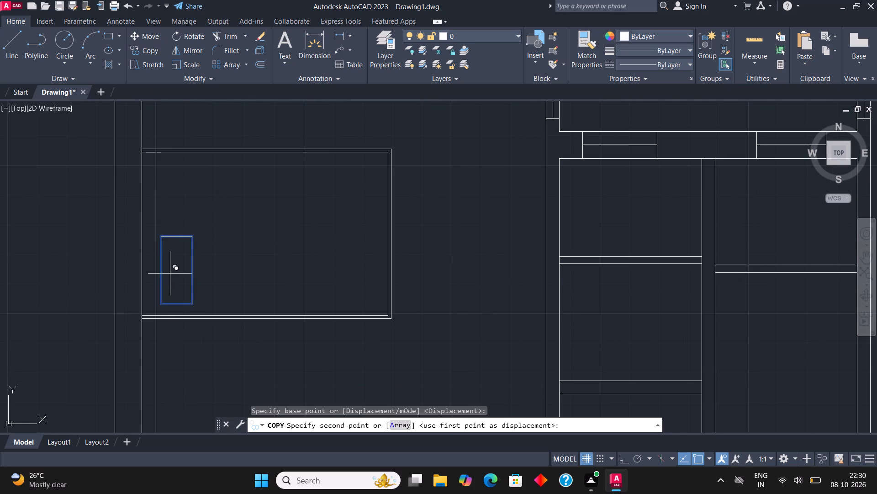
click(171, 196)
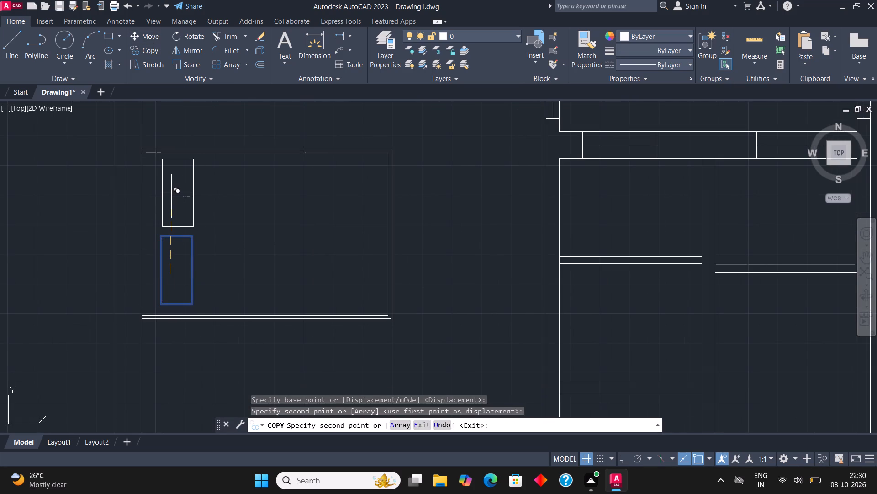
key(Escape)
Draw a bedside table on the bed's upper side against the left wall: a small rectangle with a centred circle.
scroll(200, 218, down, 1)
middle_drag(206, 230, 234, 284)
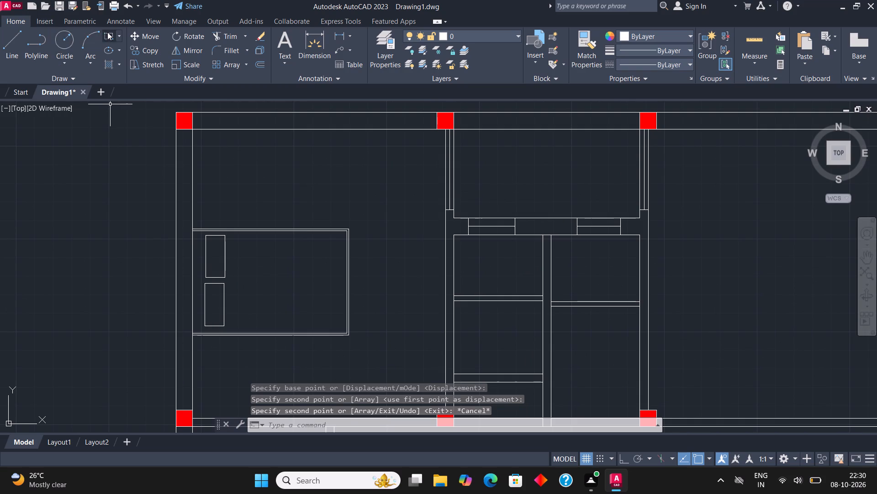
click(108, 32)
click(190, 229)
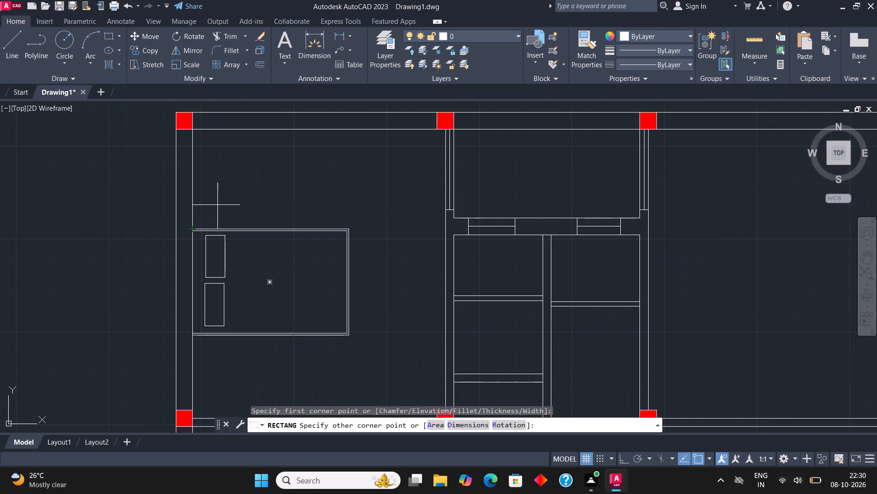
click(232, 194)
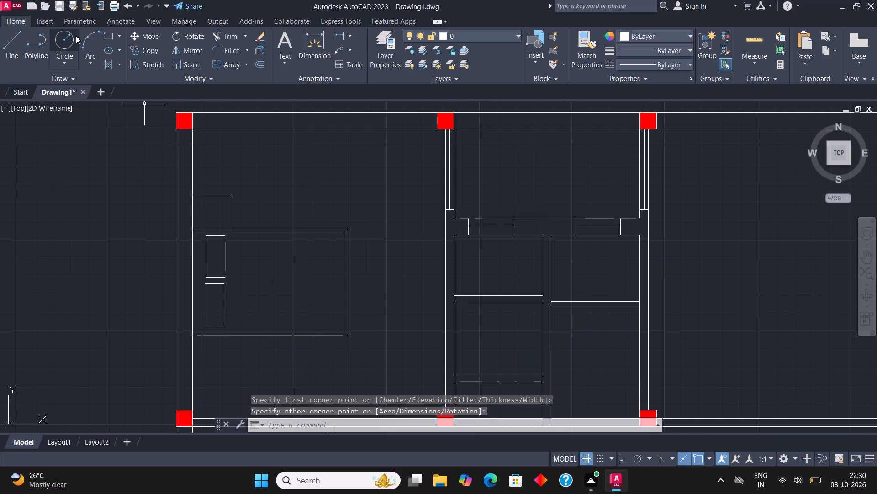
click(76, 36)
click(211, 211)
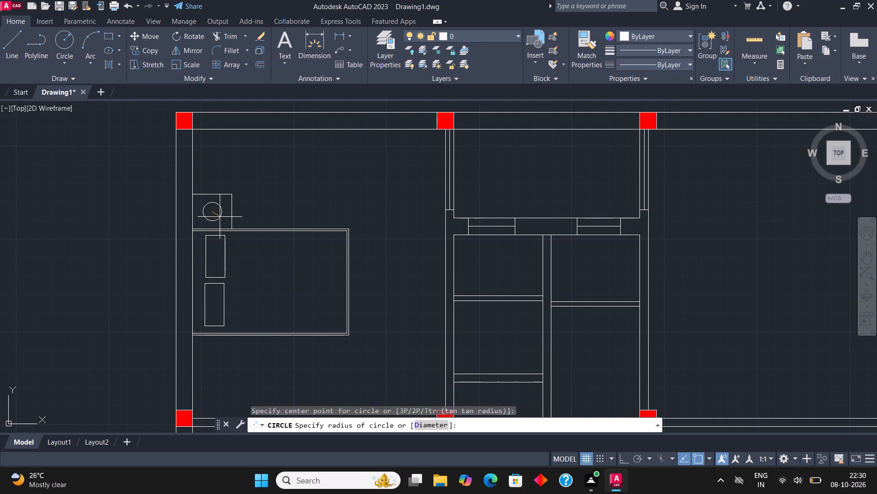
click(222, 218)
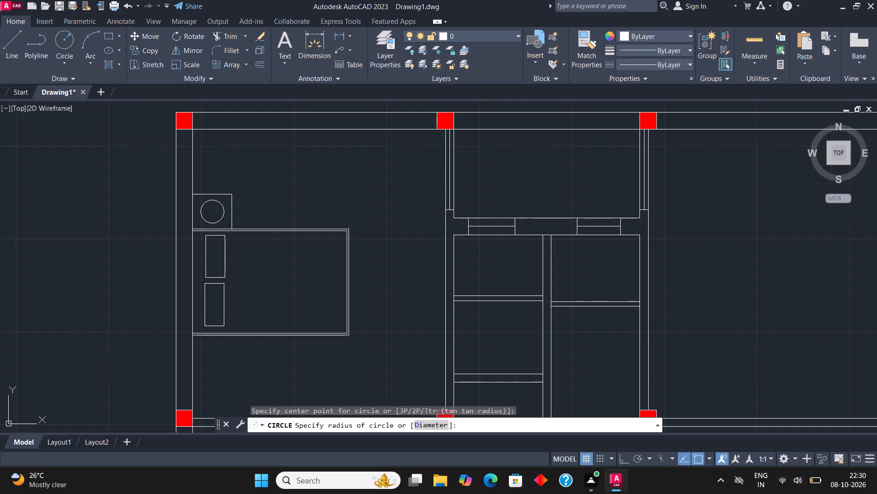
Copy the bedside table and its circle to the bed's lower side, against the same wall.
click(248, 219)
click(214, 202)
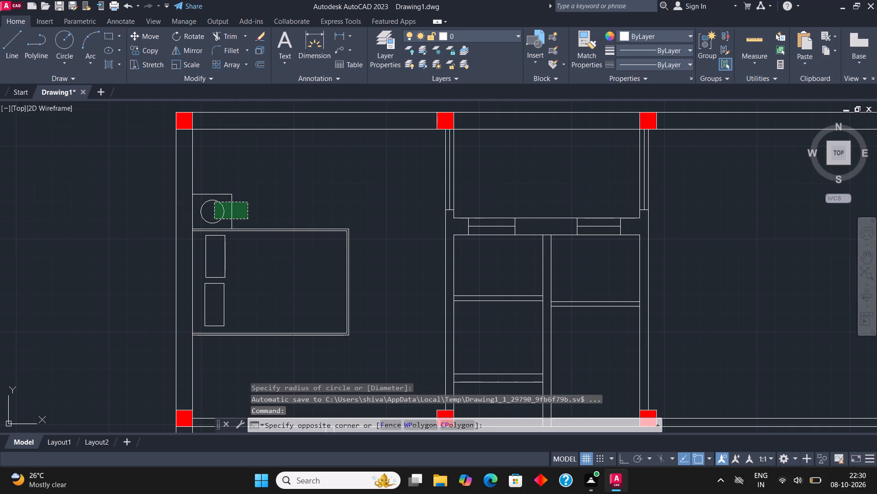
click(155, 47)
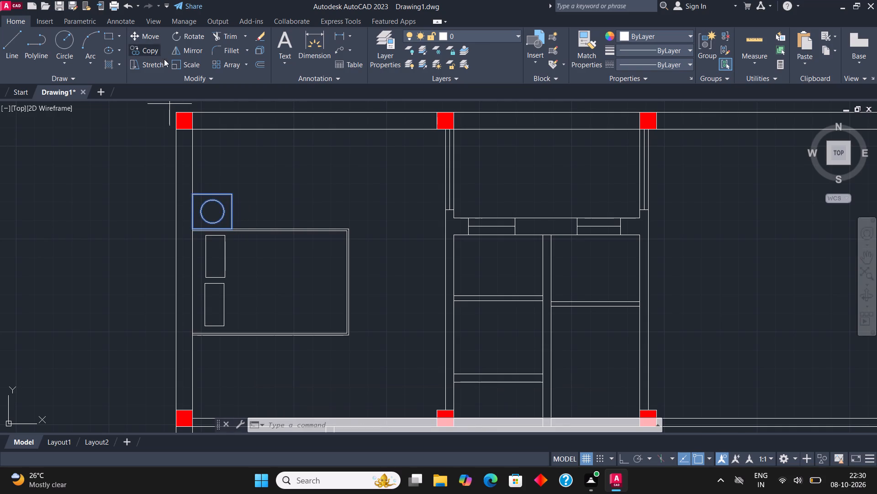
click(195, 198)
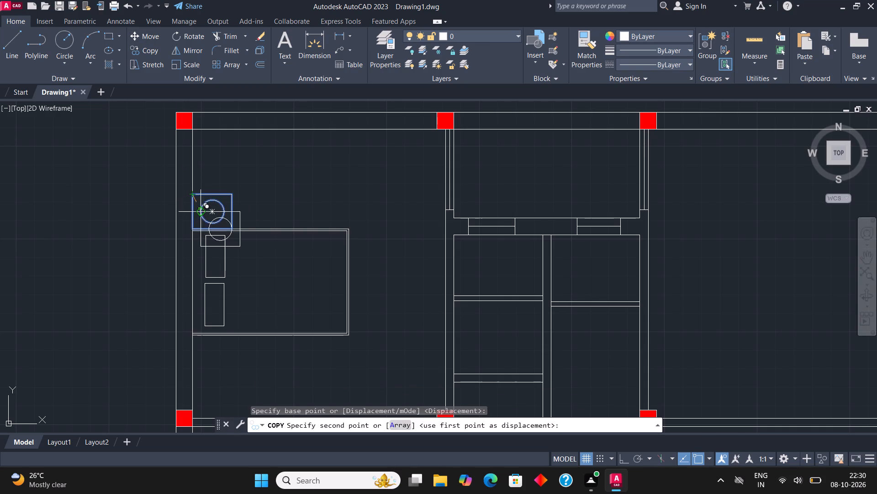
click(190, 337)
scroll(195, 305, down, 2)
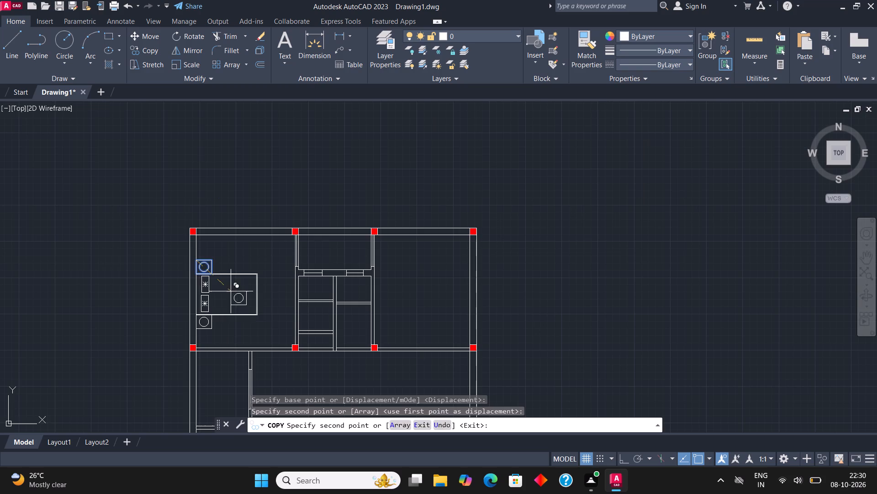
key(Escape)
With Ortho on, draw the blanket line about 3'-8" up from the bed's lower edge, ending in a triangular fold about 11" wide at the upper edge.
scroll(227, 294, up, 2)
click(9, 39)
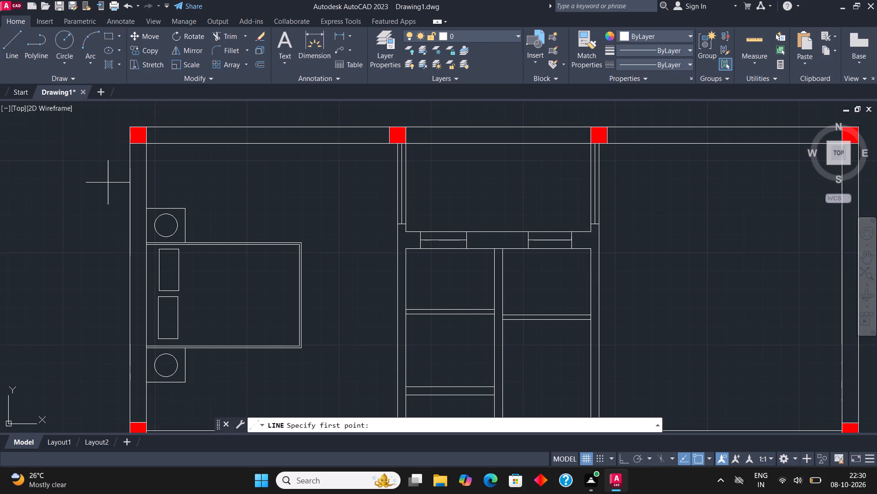
scroll(190, 344, up, 2)
click(190, 347)
scroll(190, 346, down, 2)
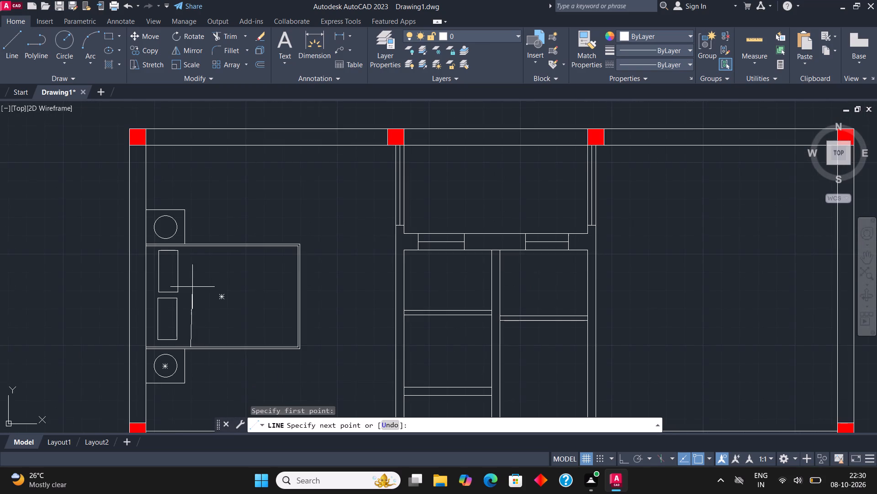
scroll(186, 266, up, 1)
key(F8)
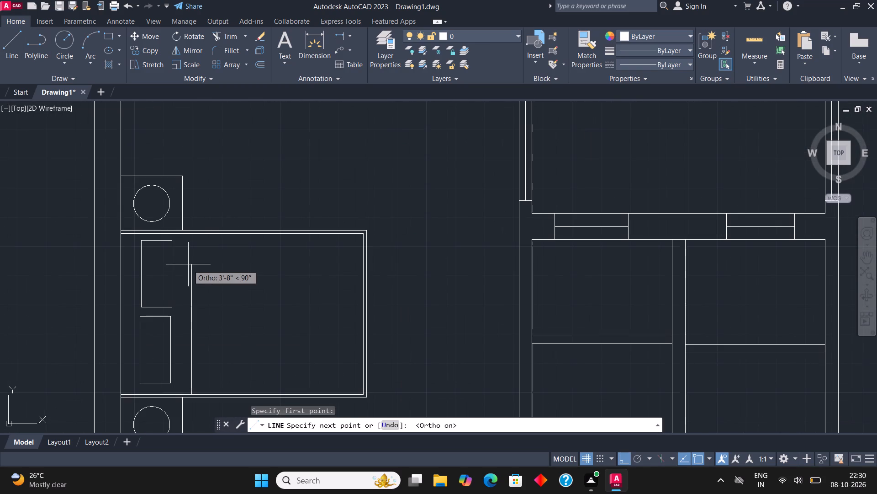
click(193, 263)
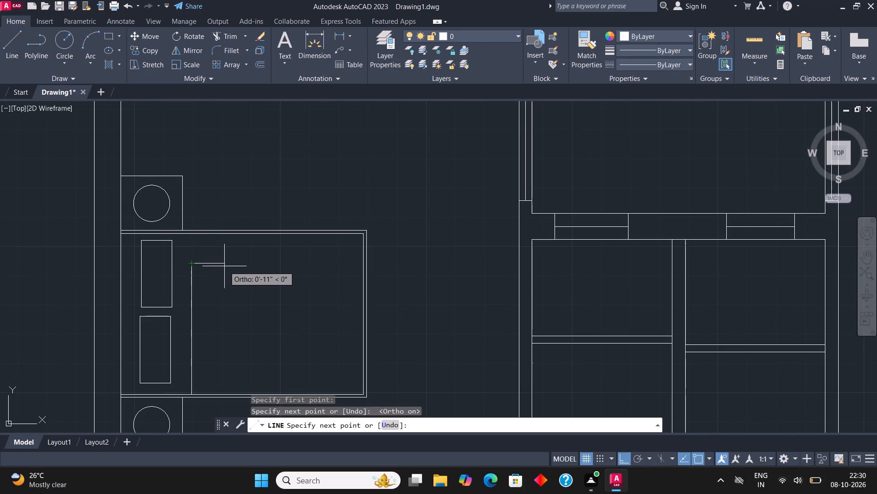
click(224, 266)
click(228, 238)
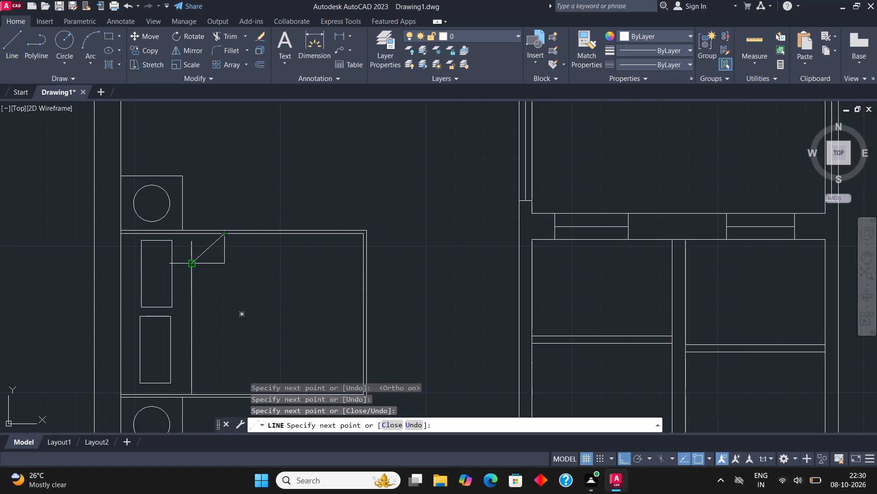
click(193, 264)
scroll(208, 260, down, 3)
key(Escape)
middle_drag(275, 268, 255, 254)
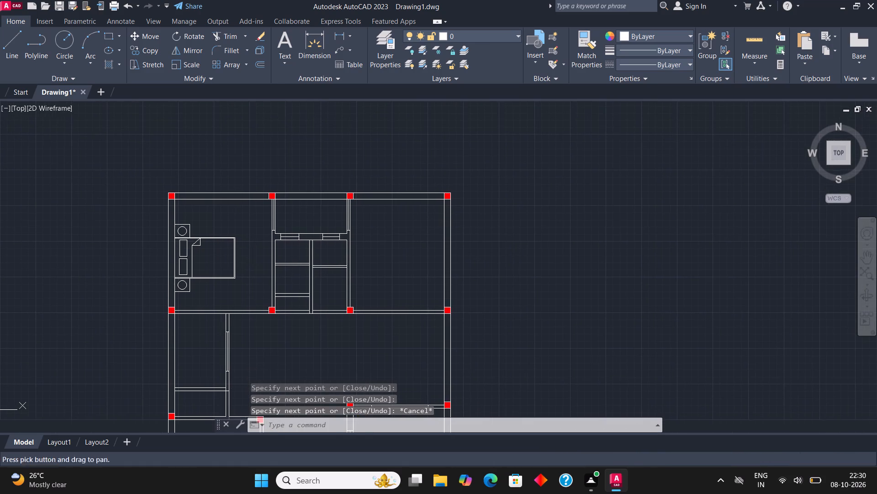
Draw a rectangular cabinet in the upper-left bedroom's lower-left corner, with its base on the bedroom's lower wall, below the bedside table.
scroll(186, 303, up, 3)
middle_drag(194, 306, 226, 302)
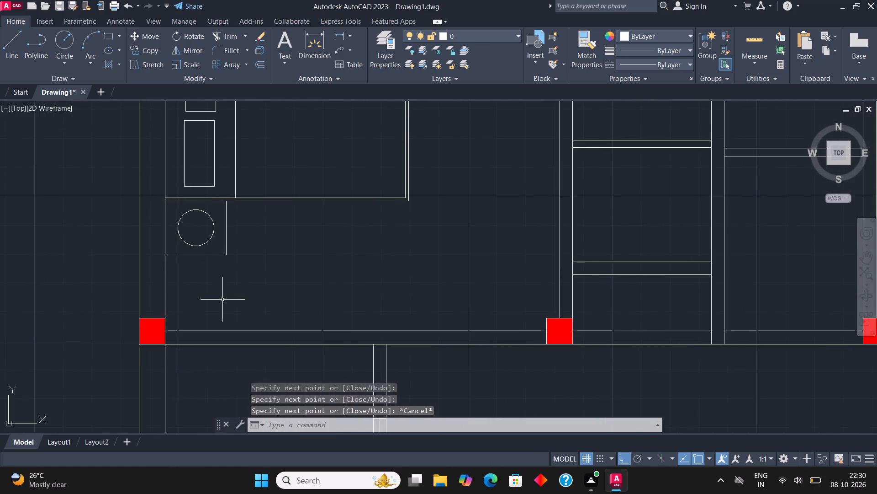
click(106, 39)
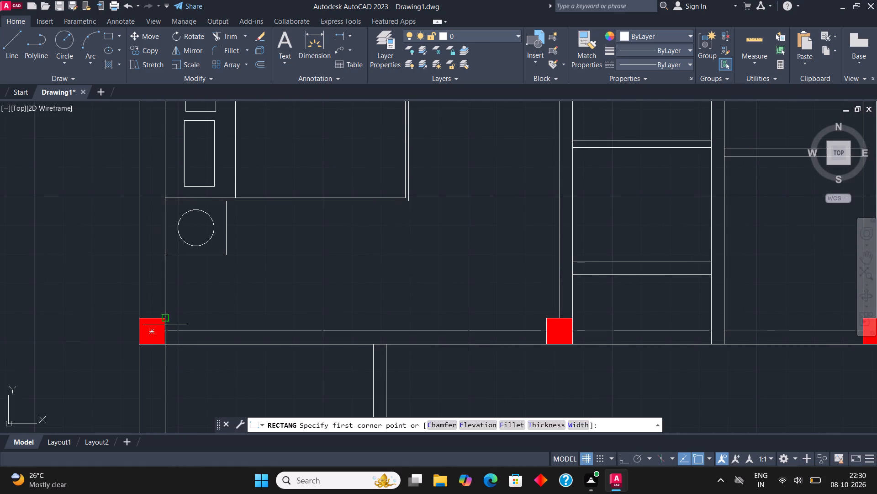
click(164, 333)
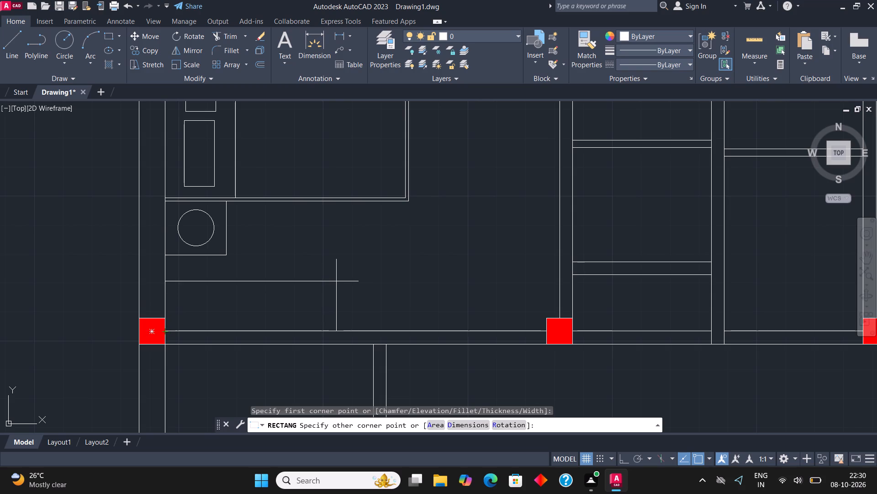
click(343, 274)
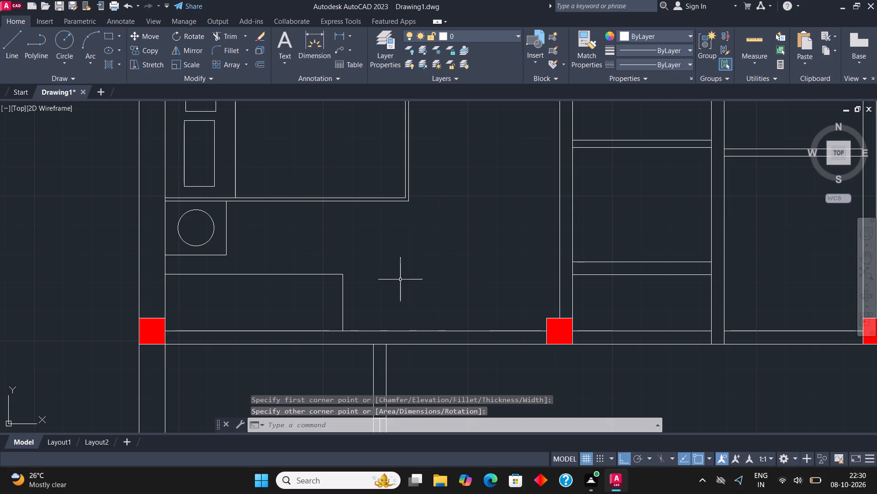
Draw a shallower rectangular table along the lower wall, from the midpoint of the cabinet's right edge down to the wall.
middle_drag(427, 277, 335, 279)
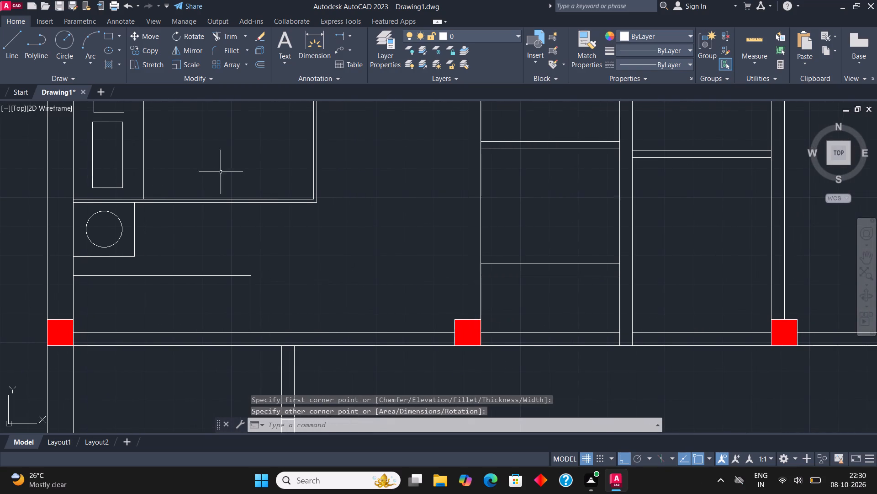
click(106, 37)
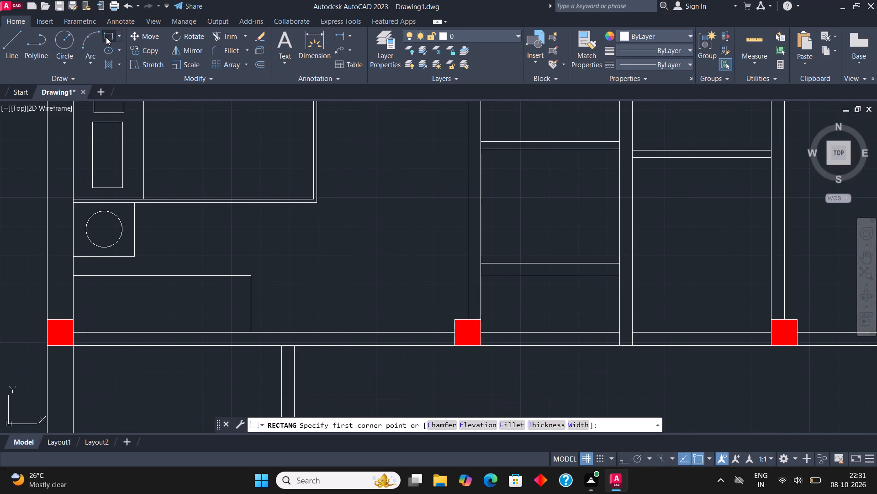
click(251, 299)
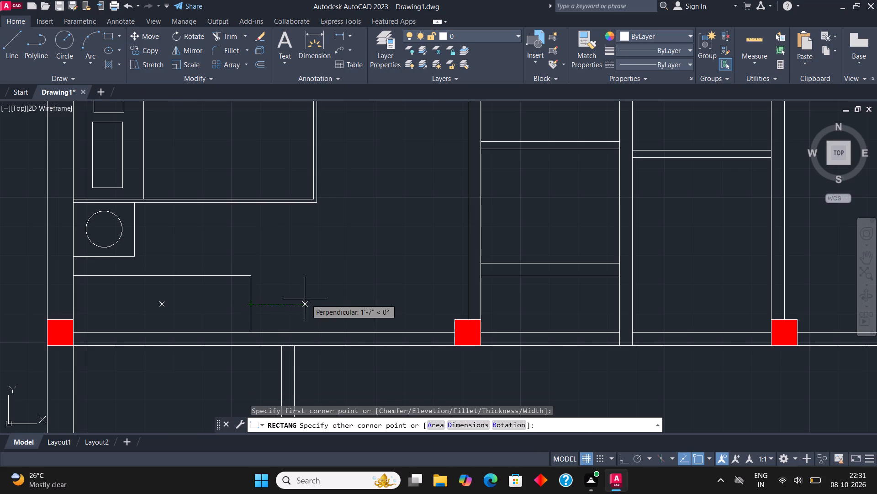
click(343, 332)
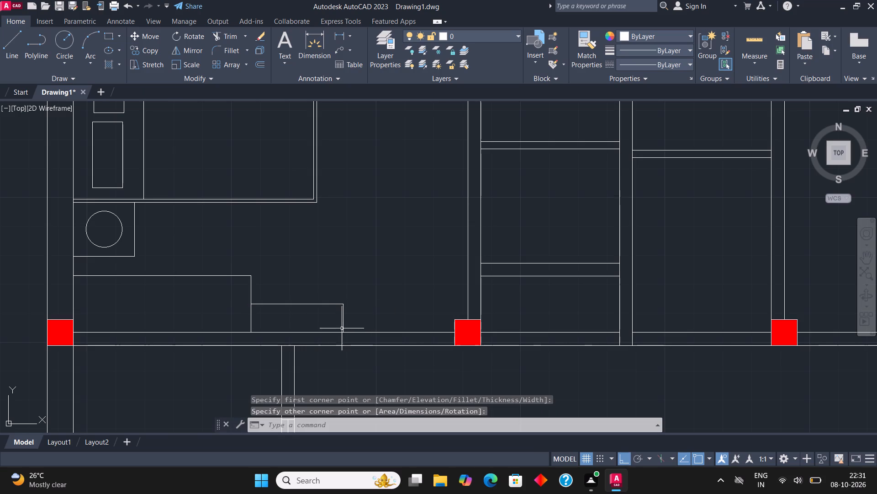
Draw a circular stool just above the shallow table, nearly touching its upper edge.
scroll(333, 284, up, 1)
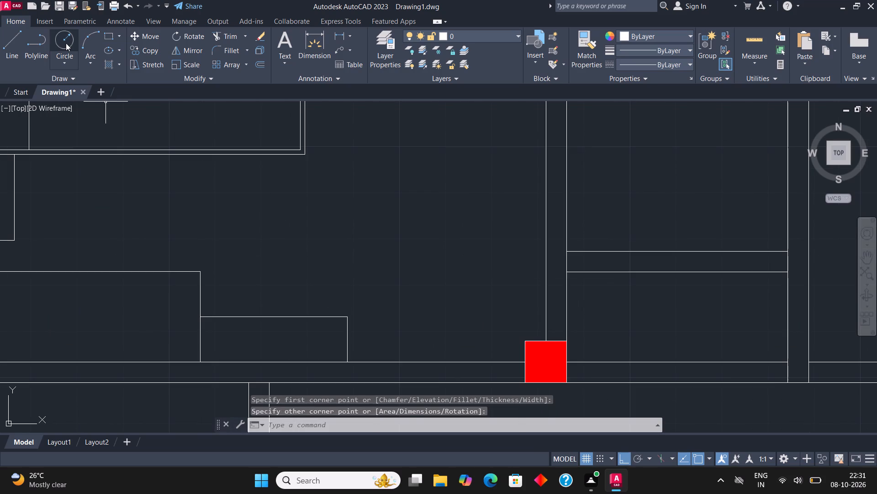
click(66, 43)
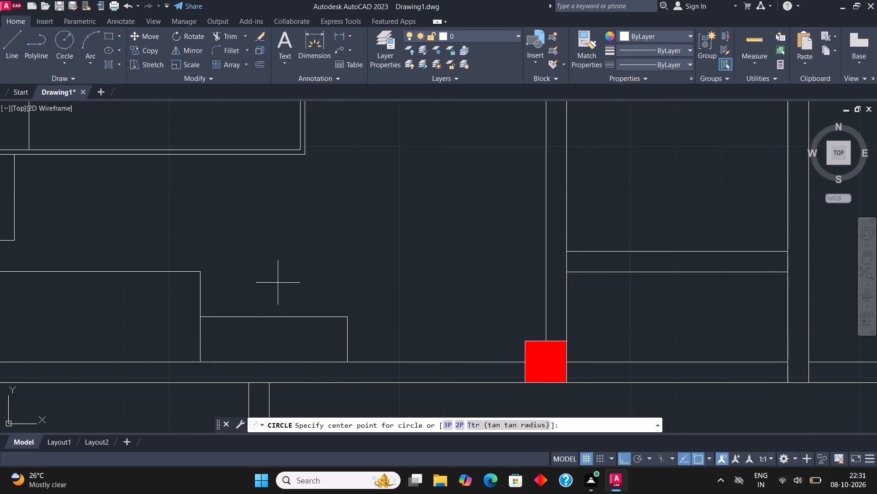
click(278, 283)
click(310, 301)
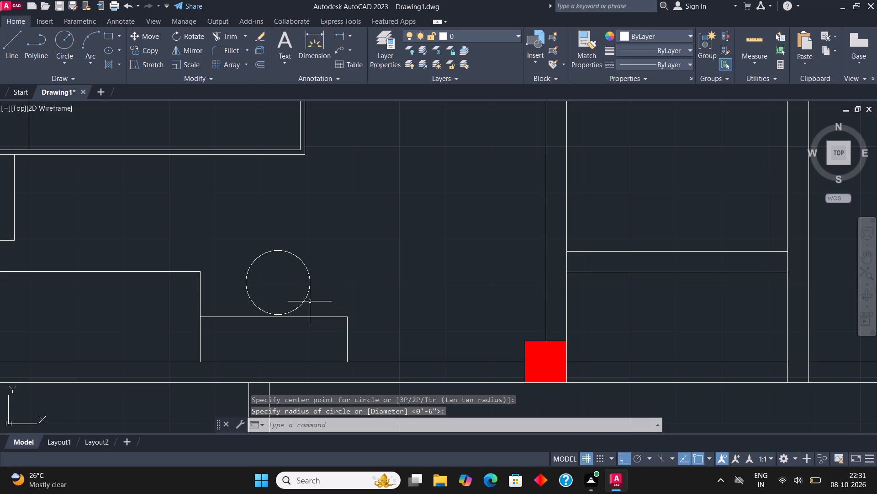
Offset the stool circle 1" inward to give it a double outline.
click(270, 252)
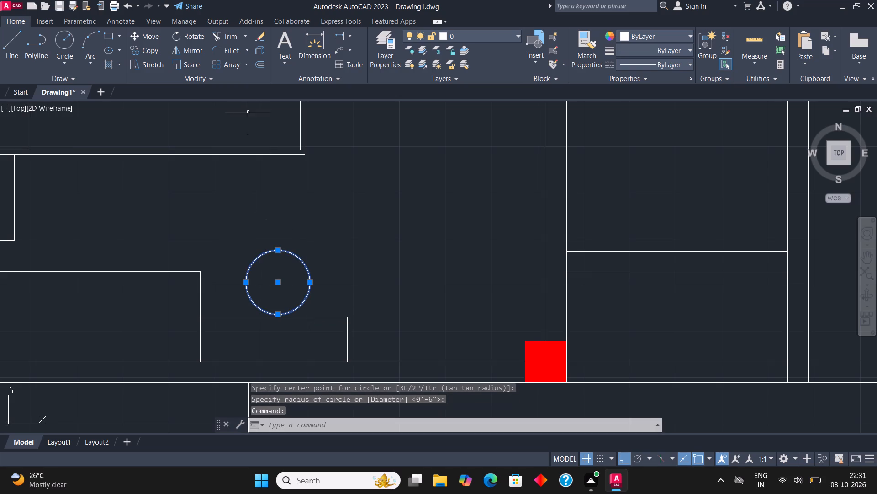
click(262, 60)
scroll(266, 248, up, 1)
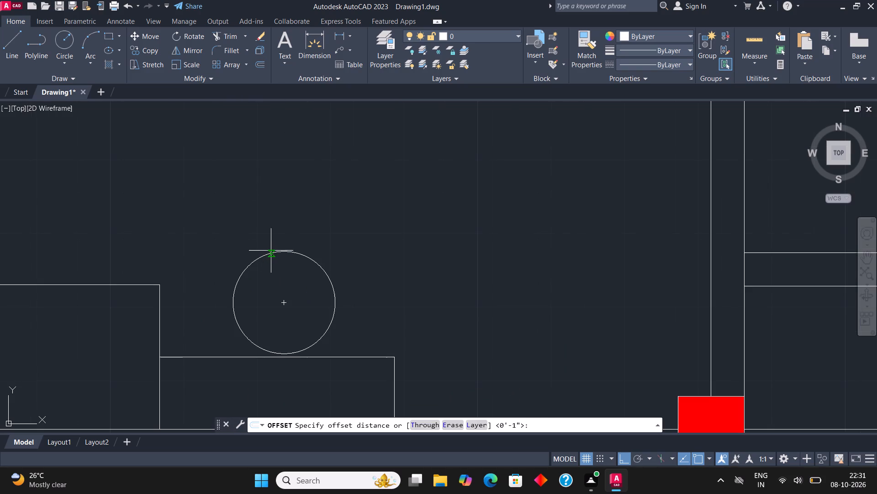
click(271, 251)
text(1")
key(Return)
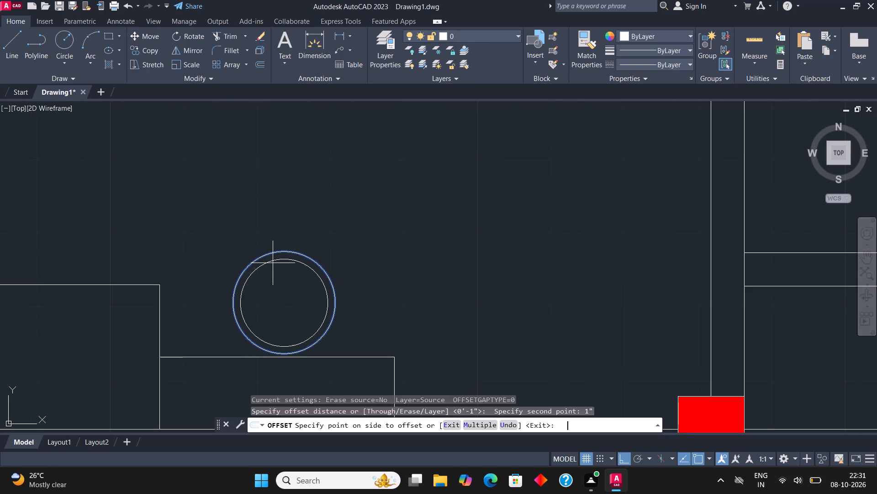
click(280, 287)
scroll(281, 287, down, 2)
middle_drag(301, 281, 313, 283)
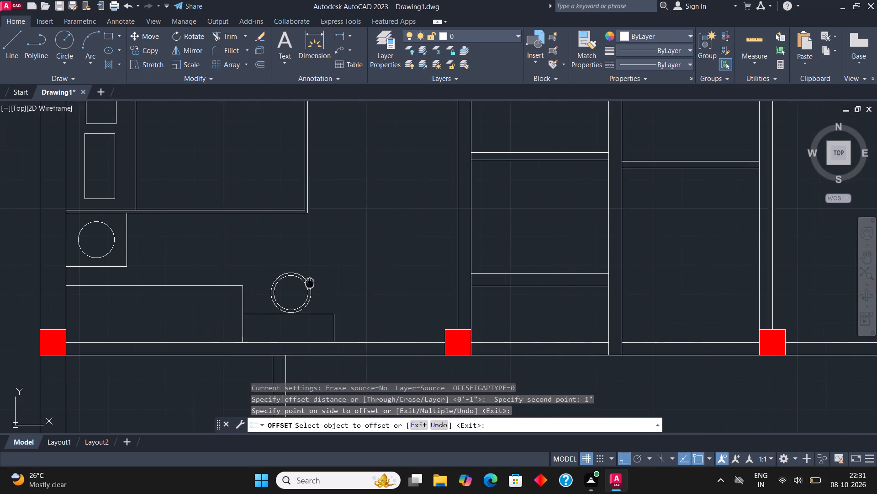
middle_drag(313, 283, 335, 283)
key(Escape)
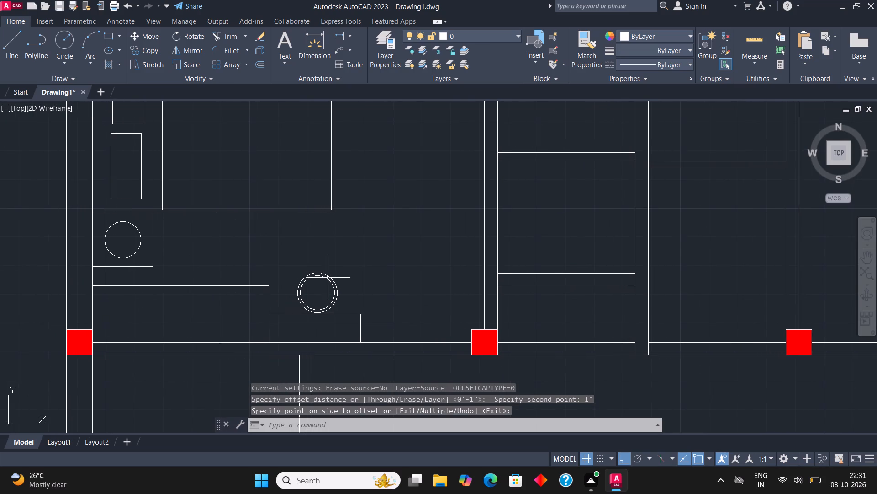
Draw an upright rectangular table in the bedroom's upper-right corner, against the upper wall and the right partition wall.
scroll(328, 278, down, 1)
middle_drag(332, 239, 324, 327)
middle_drag(297, 207, 315, 266)
scroll(297, 207, up, 1)
middle_drag(474, 143, 397, 220)
click(101, 39)
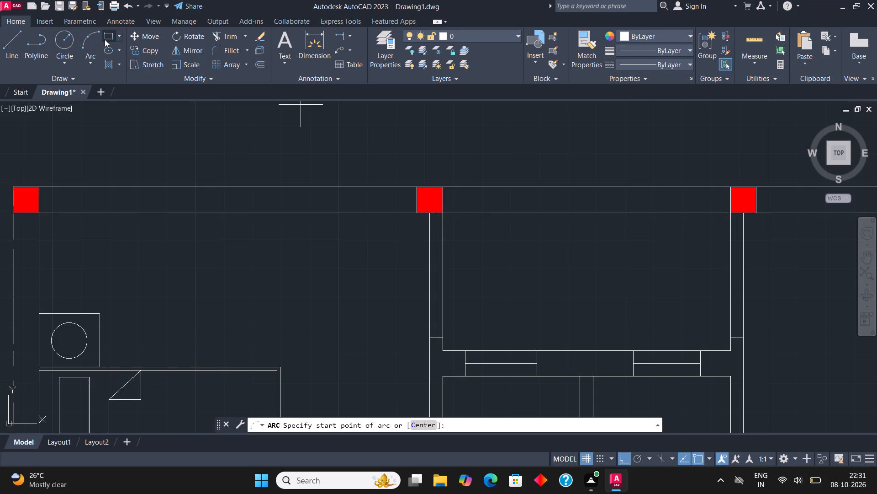
click(105, 39)
click(428, 212)
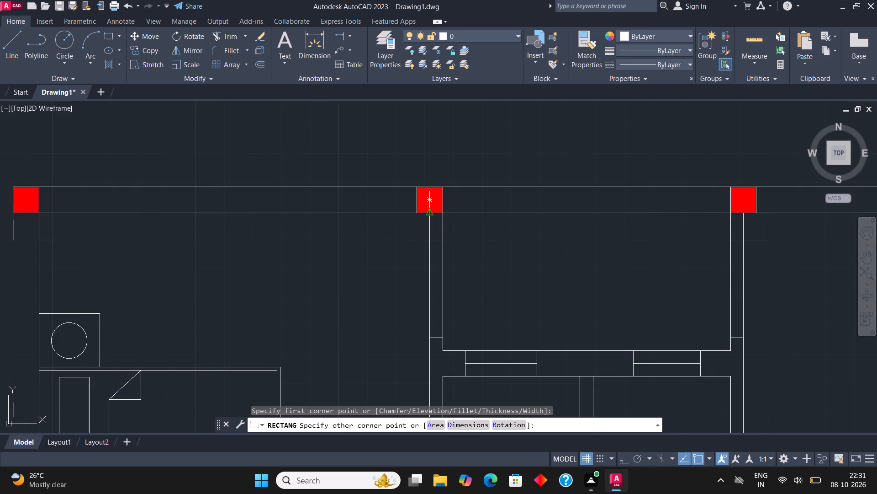
click(374, 295)
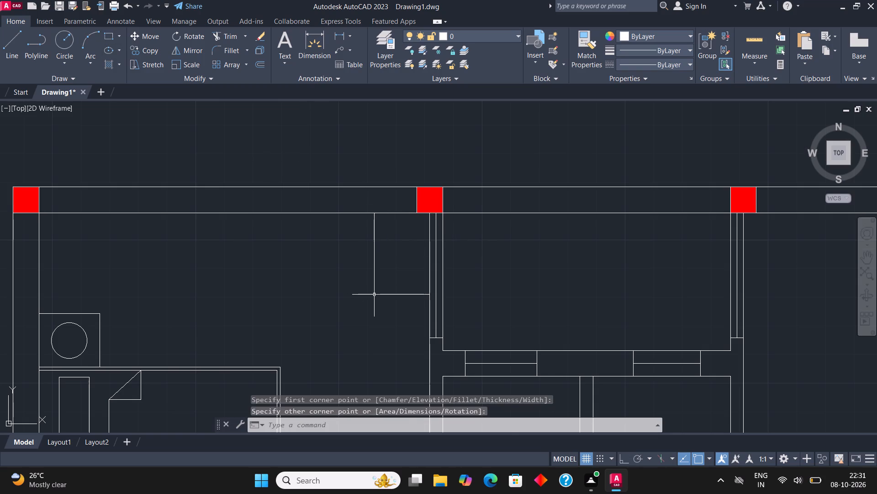
With Ortho off, copy both stool circles to the midpoint of the upper-right corner table's left edge.
scroll(374, 295, down, 3)
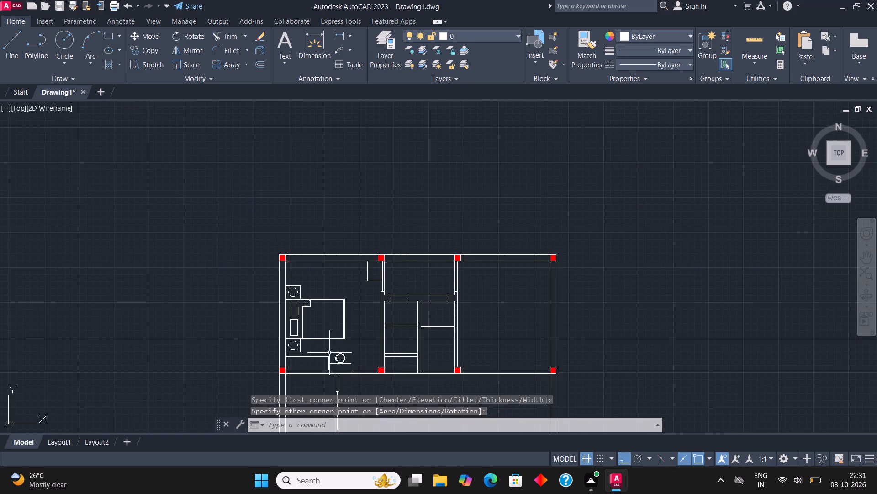
scroll(329, 353, up, 4)
click(381, 376)
click(357, 339)
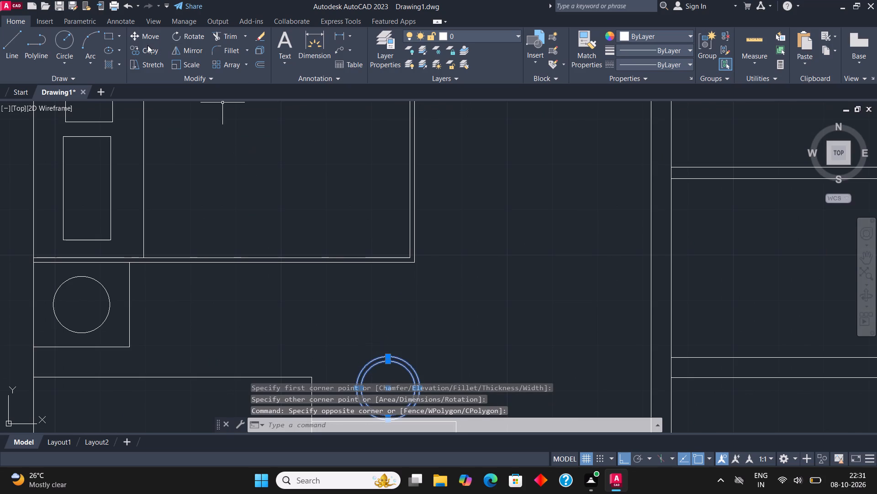
click(148, 45)
click(390, 386)
scroll(391, 381, down, 2)
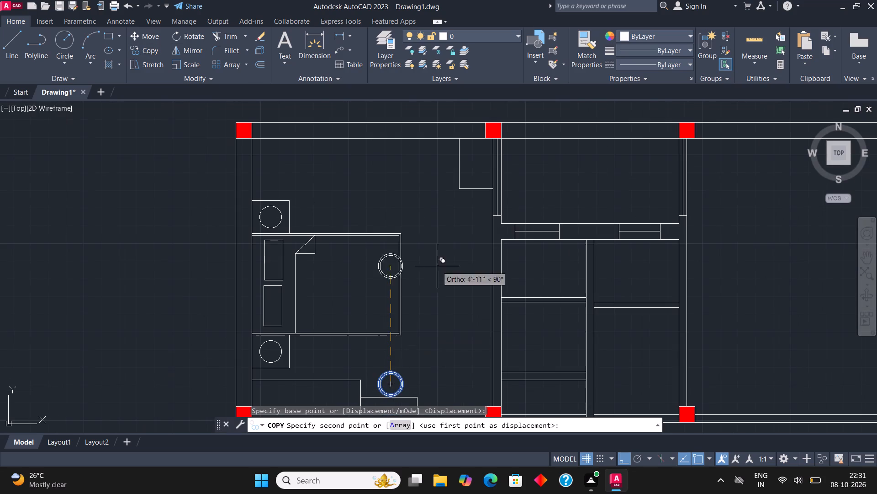
key(F8)
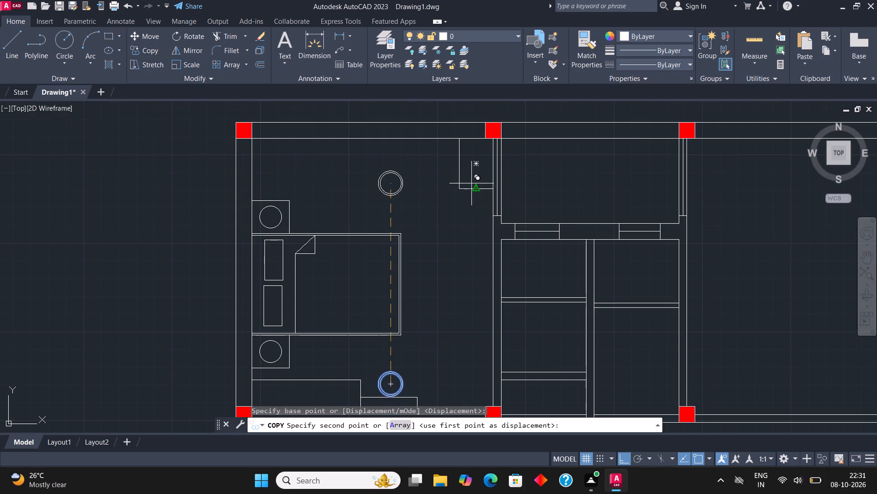
scroll(449, 152, up, 1)
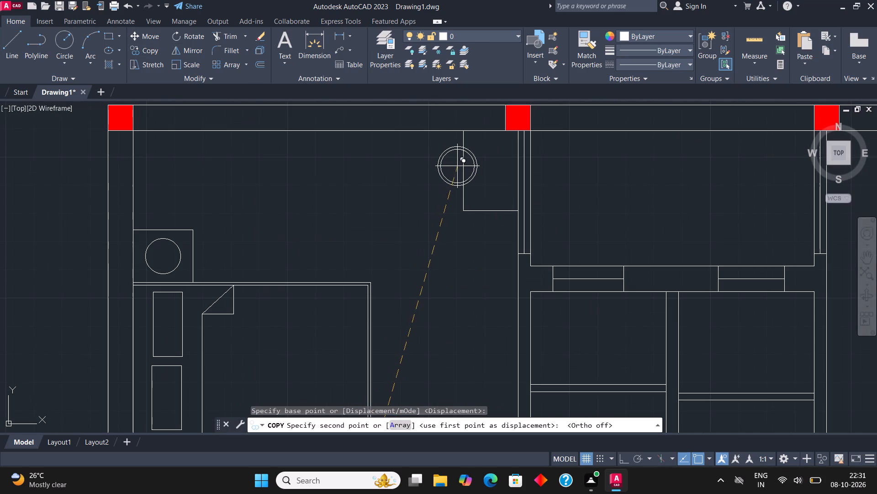
click(461, 170)
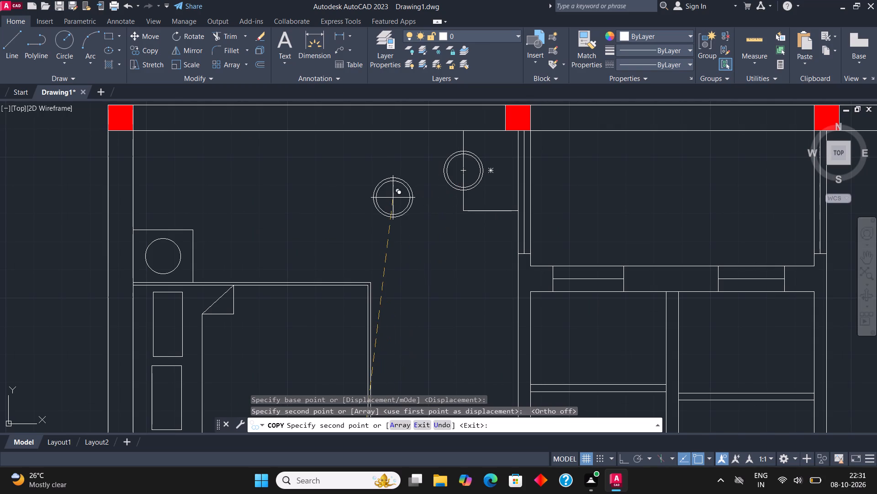
key(Escape)
Draw a long, shallow rectangle against the inside of the bedroom's upper wall, between the left wall and the corner table.
scroll(393, 198, down, 1)
middle_drag(352, 164, 370, 198)
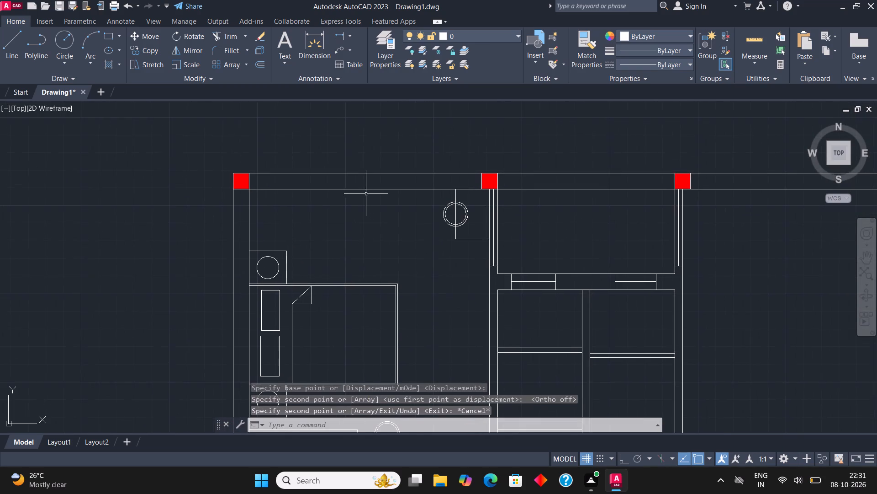
scroll(364, 193, up, 1)
click(110, 36)
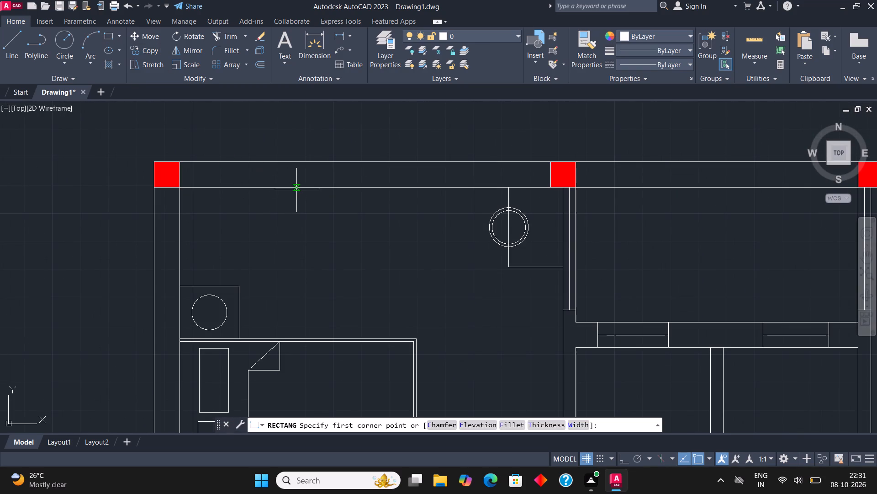
click(287, 183)
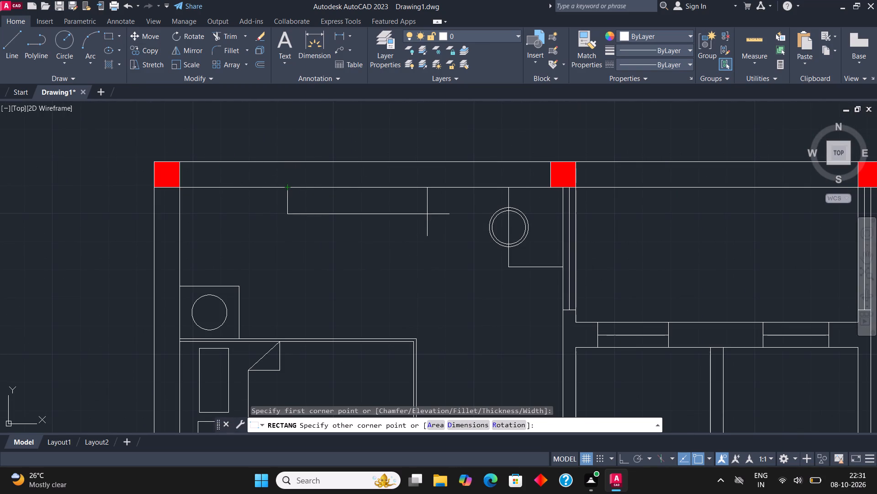
click(429, 215)
Draw a short vertical line down from the midpoint of the long wall rectangle's lower edge.
scroll(412, 206, up, 2)
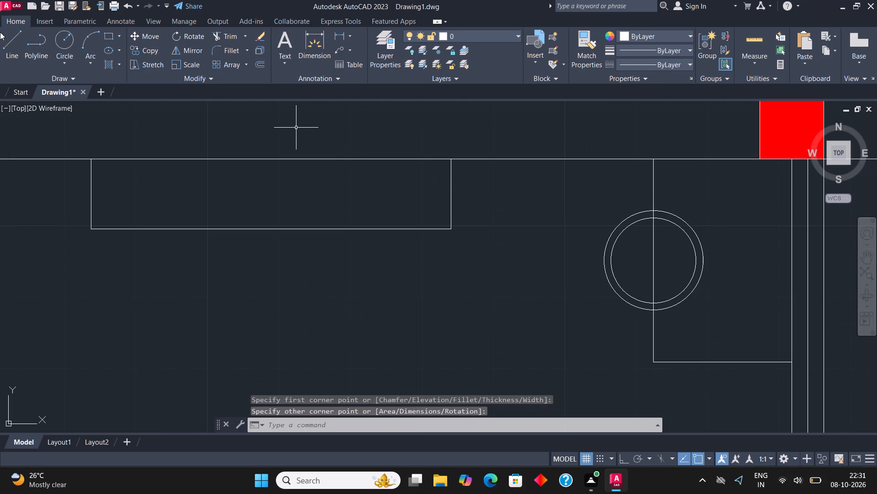
click(10, 43)
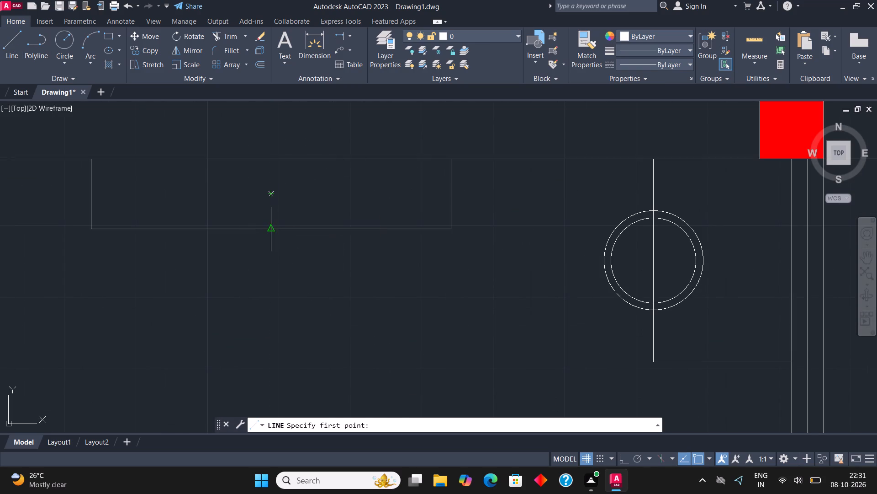
click(275, 231)
click(273, 279)
key(Escape)
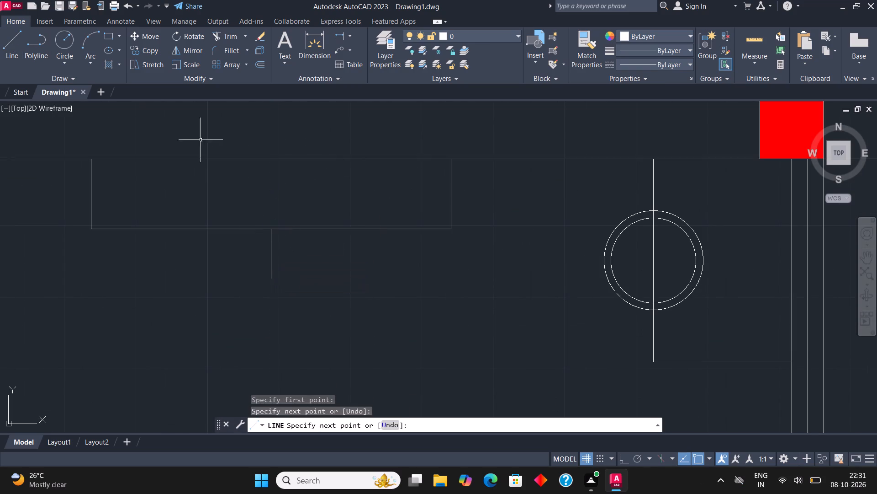
Draw a short line slanting down to the left from the wall rectangle's lower edge, left of the vertical line.
click(11, 44)
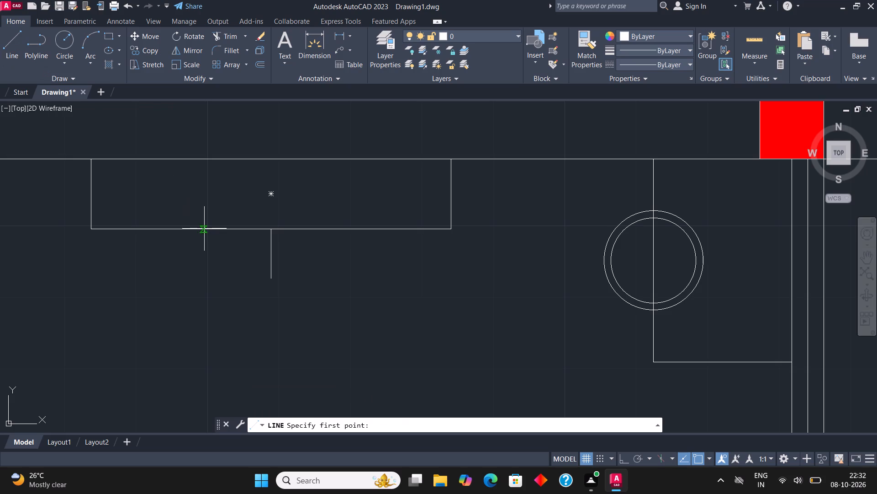
click(210, 229)
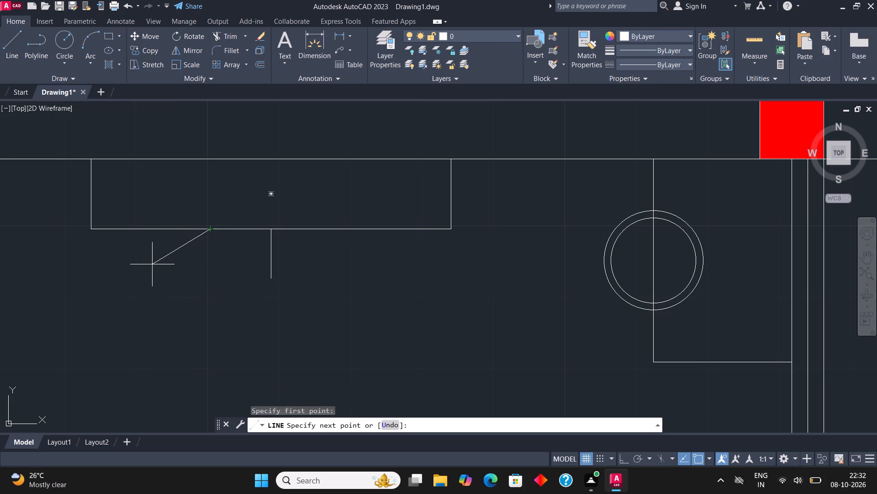
click(152, 264)
key(Escape)
With Ortho on, mirror the slanted line across the short vertical line below the wall rectangle, keeping the original.
click(158, 254)
click(164, 258)
click(163, 257)
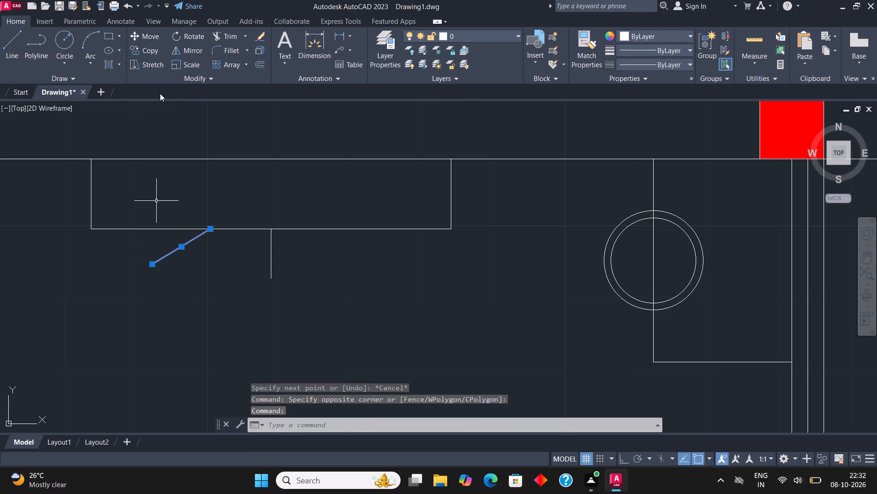
click(185, 47)
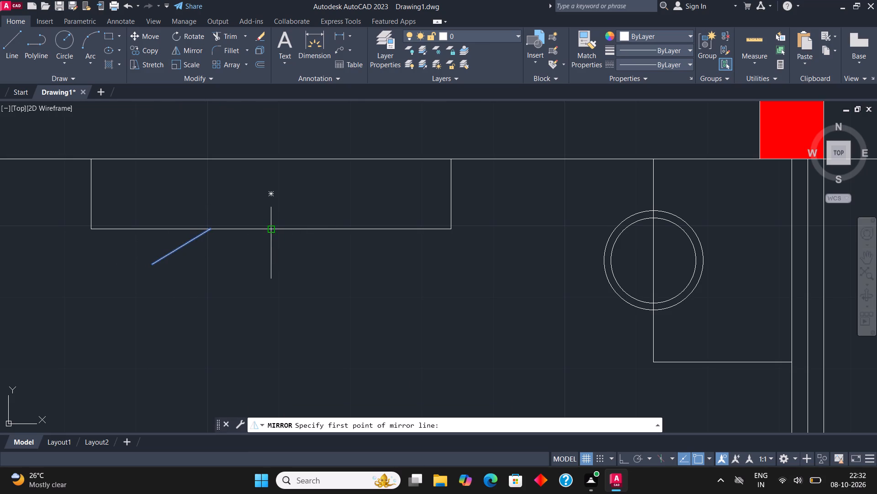
click(270, 231)
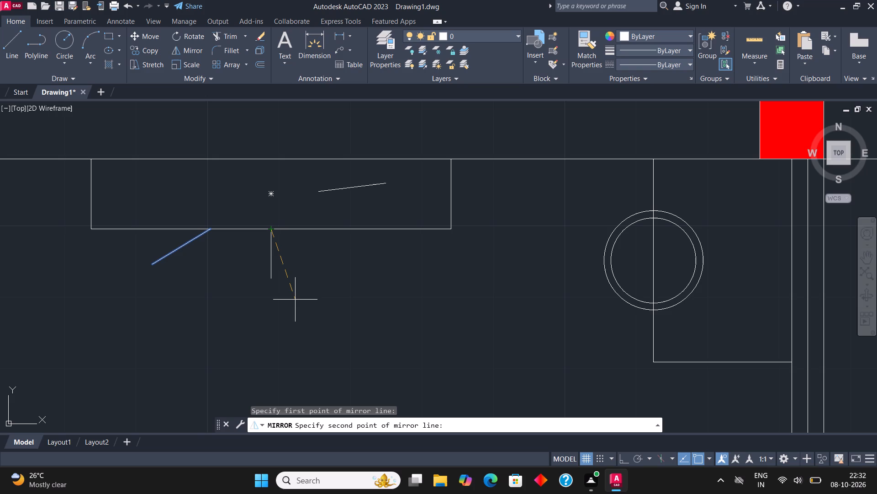
key(F8)
click(295, 300)
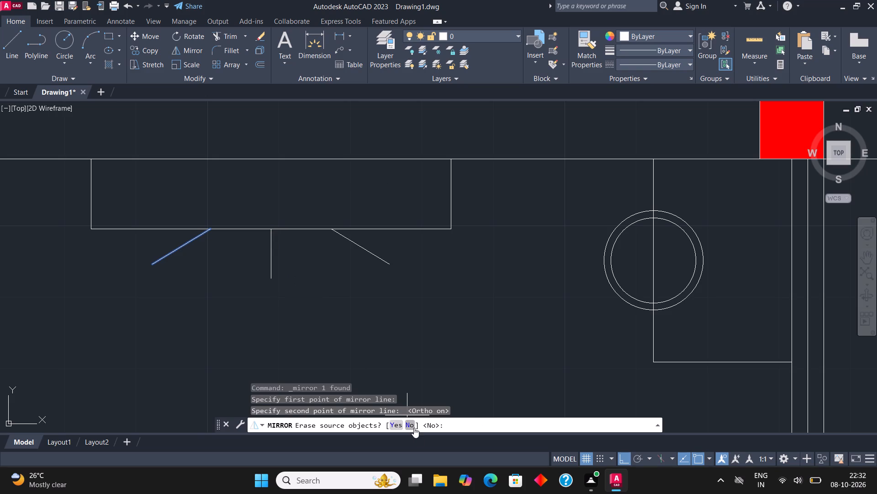
click(414, 428)
Draw a long, narrow rectangle along the inside of the bedroom's right wall, downward from the corner table's lower-right corner.
scroll(400, 289, down, 3)
middle_drag(436, 222, 435, 197)
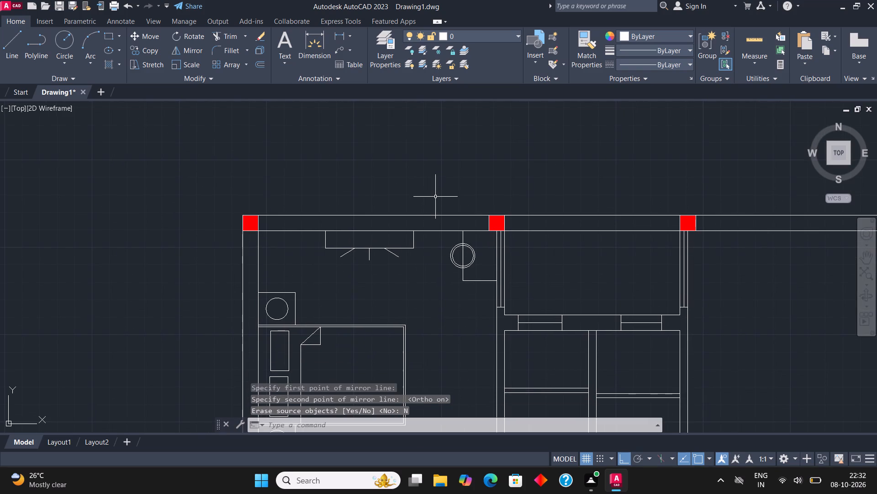
middle_drag(495, 285, 442, 199)
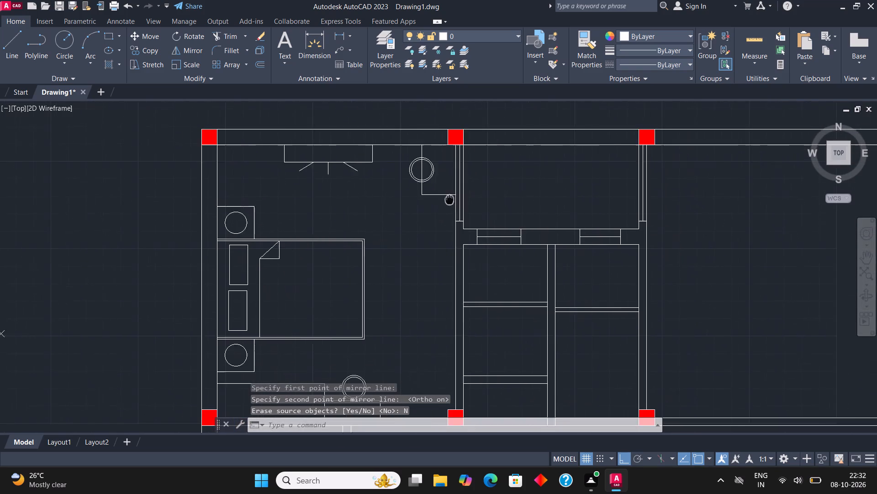
middle_drag(442, 199, 433, 197)
click(107, 36)
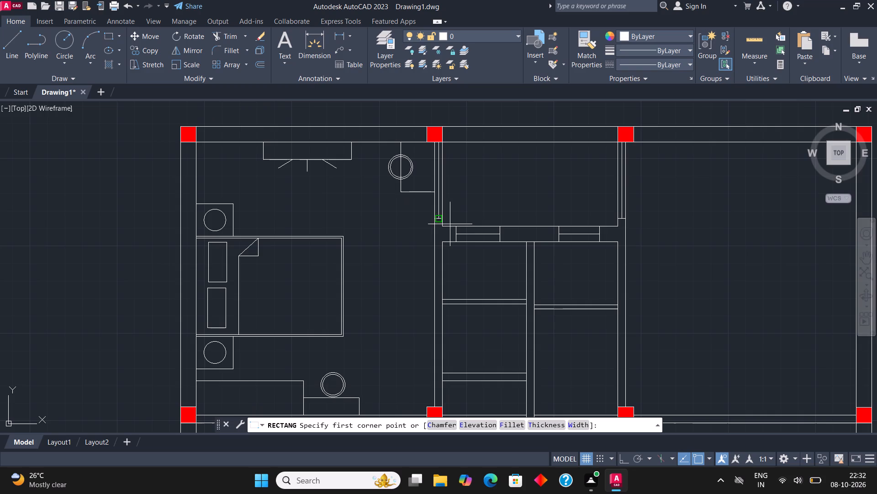
click(434, 191)
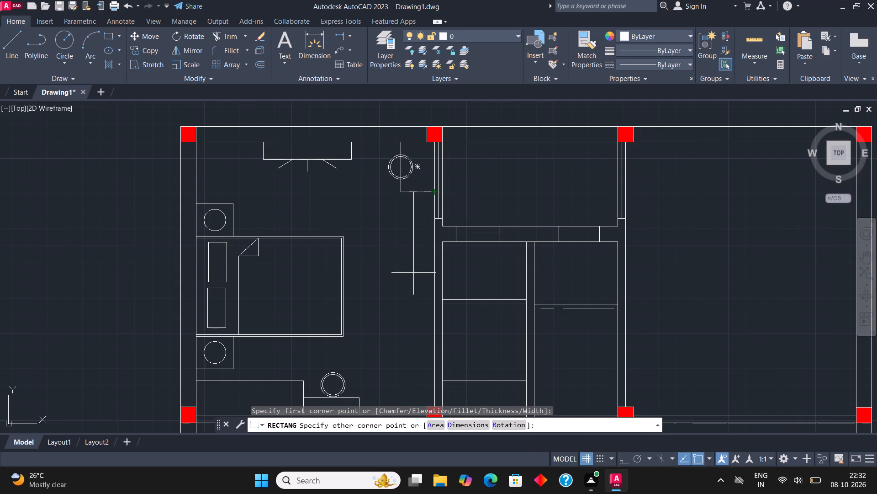
click(417, 320)
Open the tool palettes and insert the Door - Imperial block in the empty area to the right of the floor plan.
middle_drag(449, 288, 457, 217)
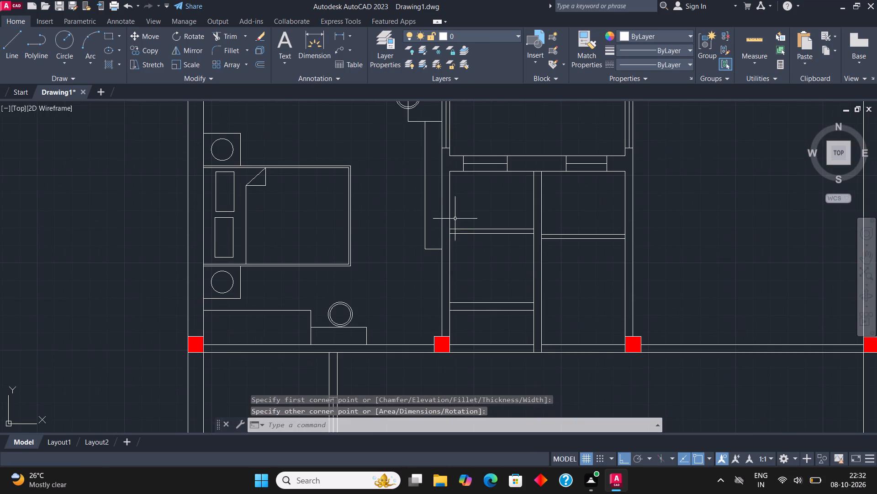
scroll(374, 318, down, 3)
middle_drag(458, 289, 381, 271)
scroll(483, 279, up, 1)
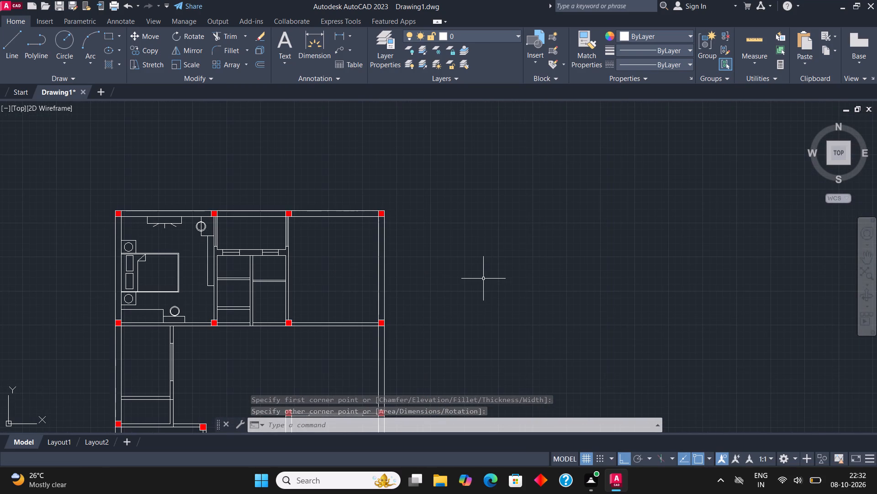
text(TOL)
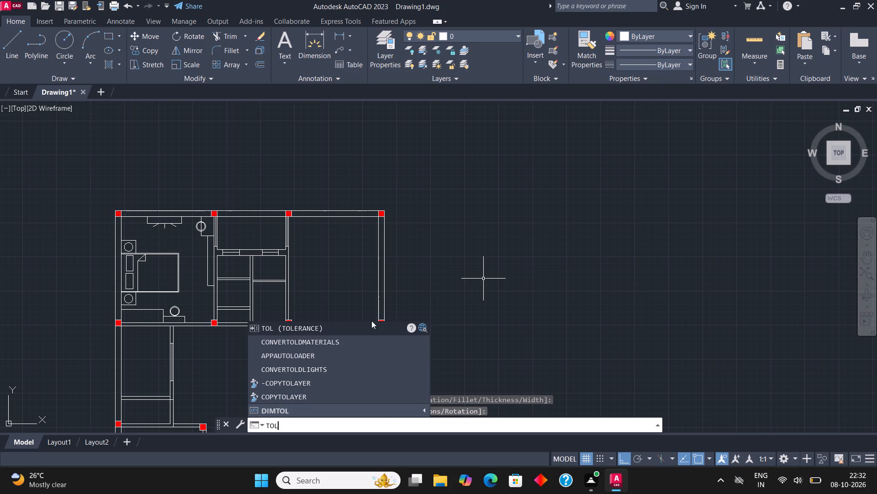
key(BackSpace)
text(OL)
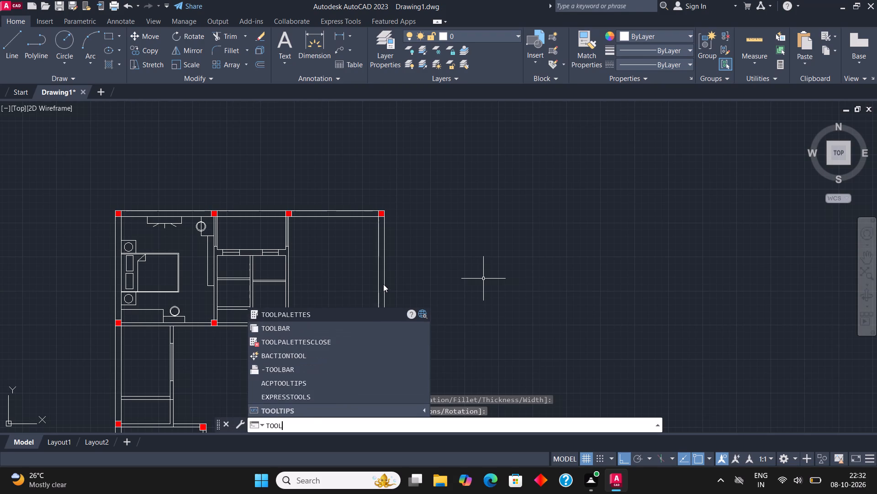
click(307, 316)
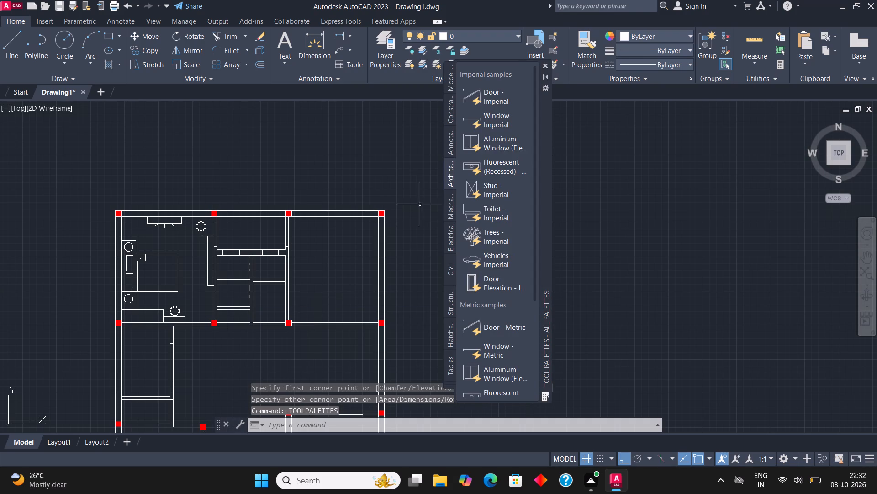
click(502, 107)
click(502, 101)
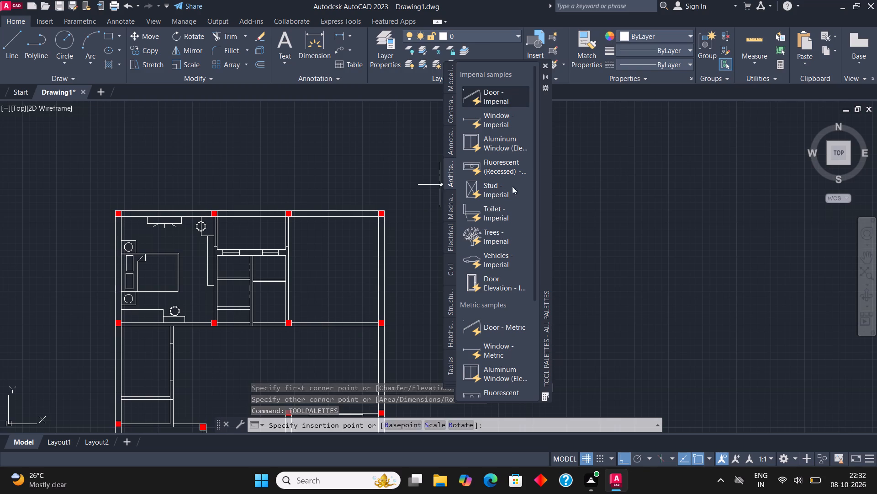
click(620, 251)
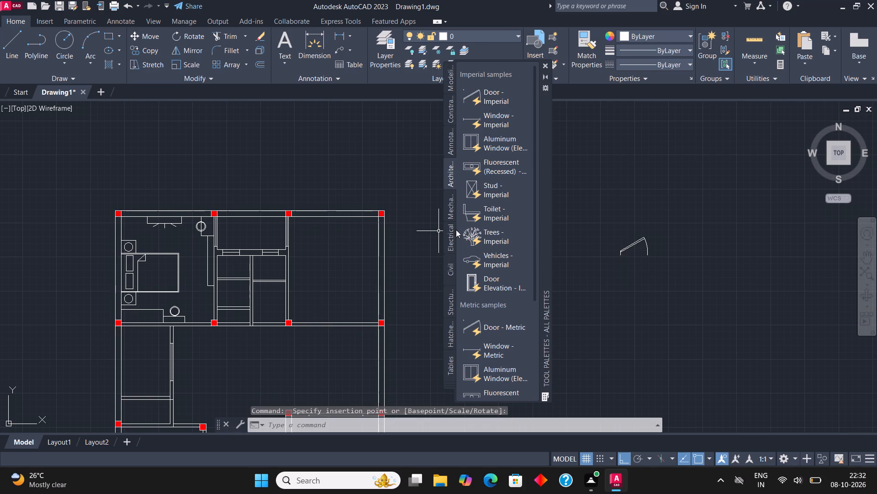
Insert the Toilet - Imperial block above the door block and the Vehicles - Imperial block below it.
click(490, 208)
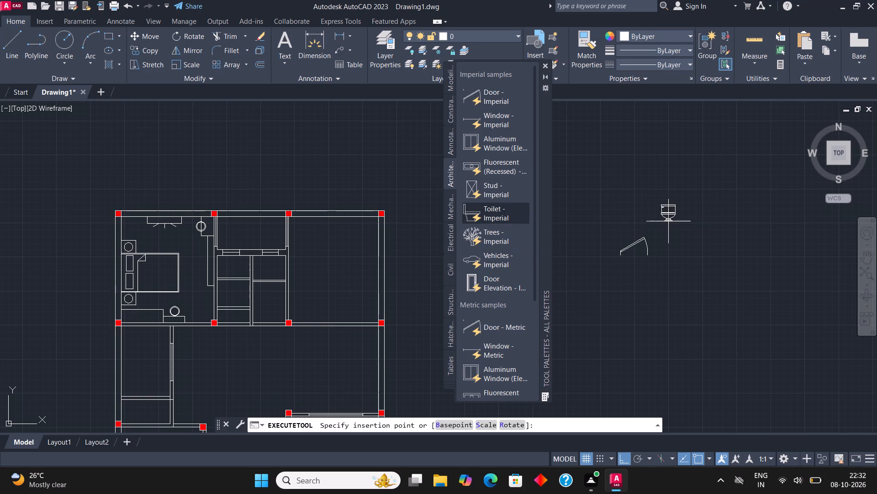
click(646, 204)
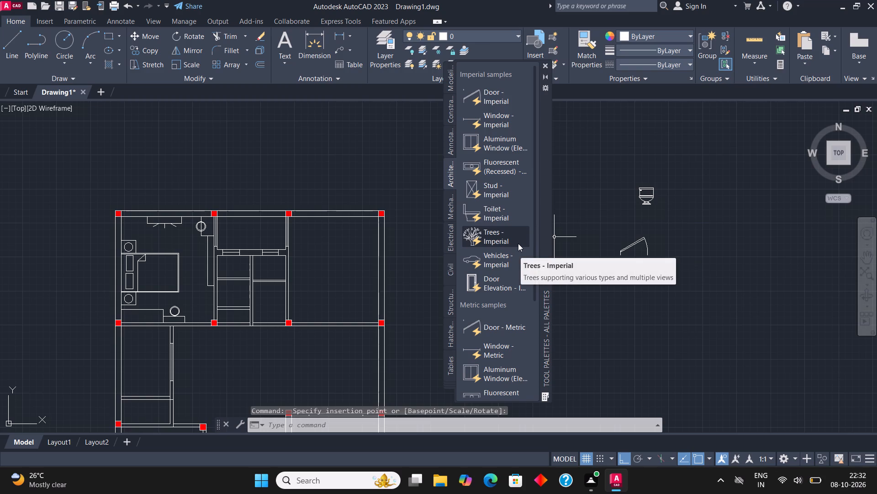
click(489, 265)
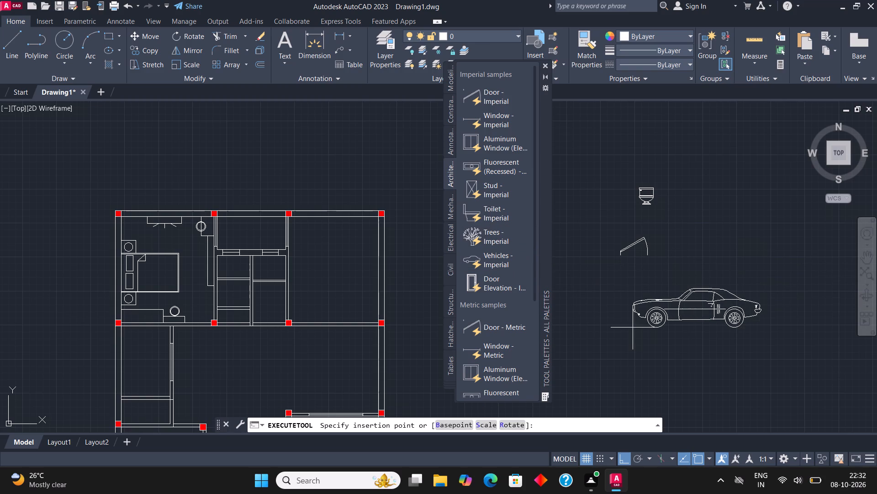
click(633, 328)
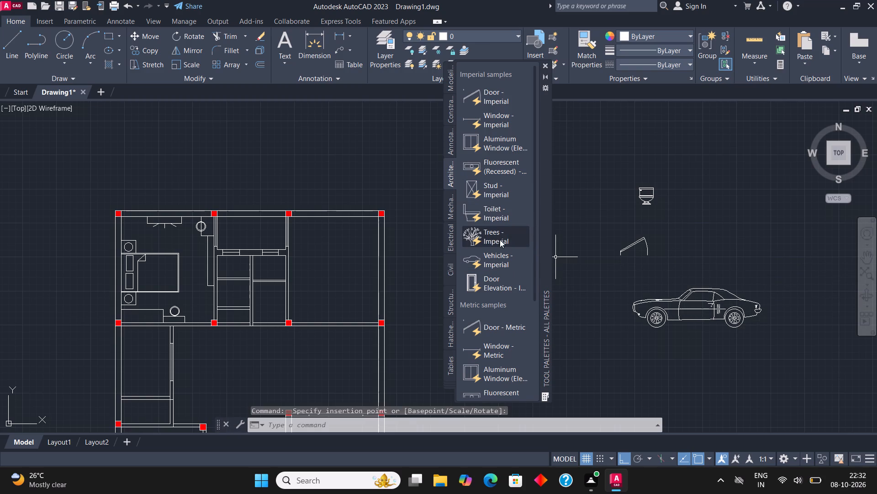
Insert the Trees - Imperial block up and to the right of the toilet block, and close the tool palettes.
click(497, 244)
click(713, 173)
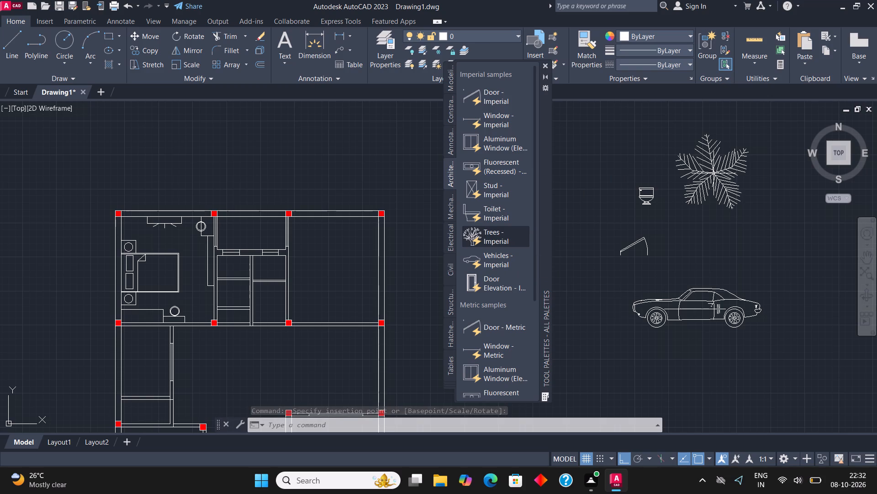
key(Escape)
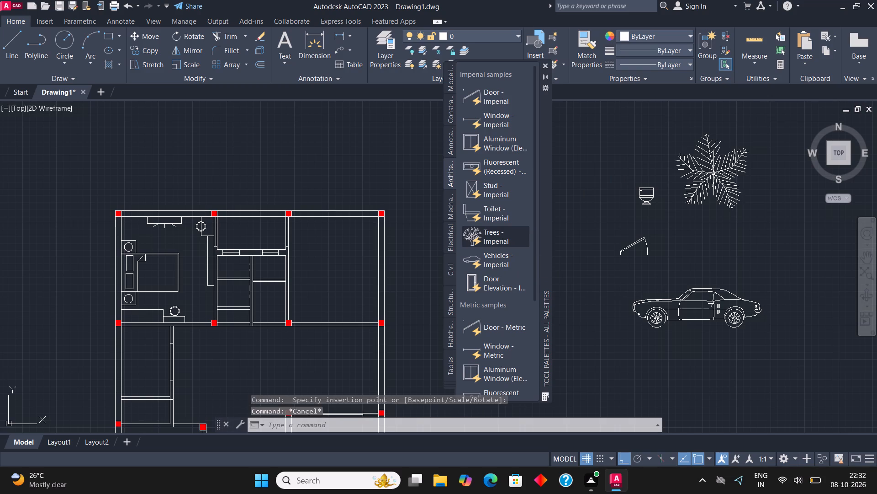
click(545, 66)
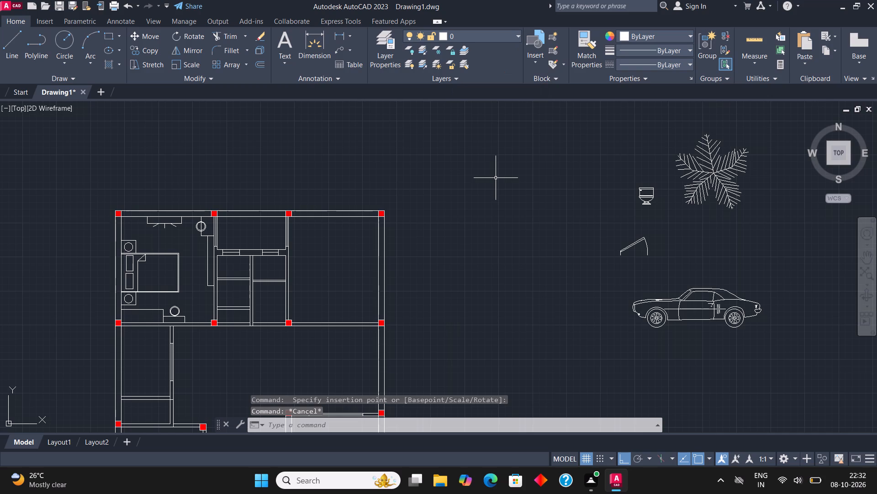
Set the inserted door block's opening angle to Open 90º.
scroll(518, 283, down, 1)
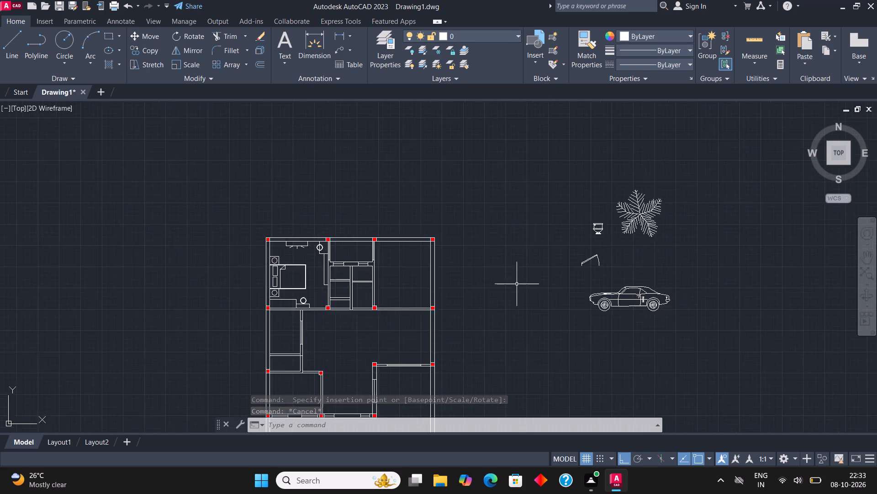
scroll(517, 284, down, 1)
scroll(589, 277, up, 3)
click(480, 242)
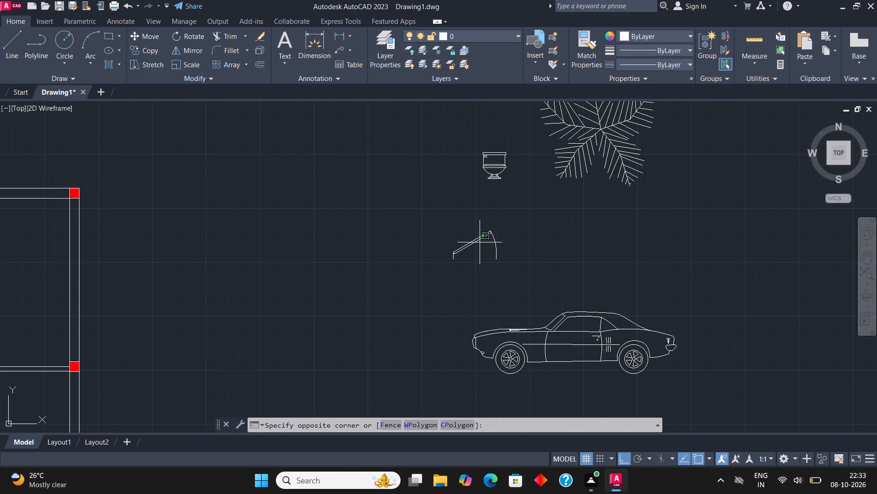
click(471, 234)
click(446, 236)
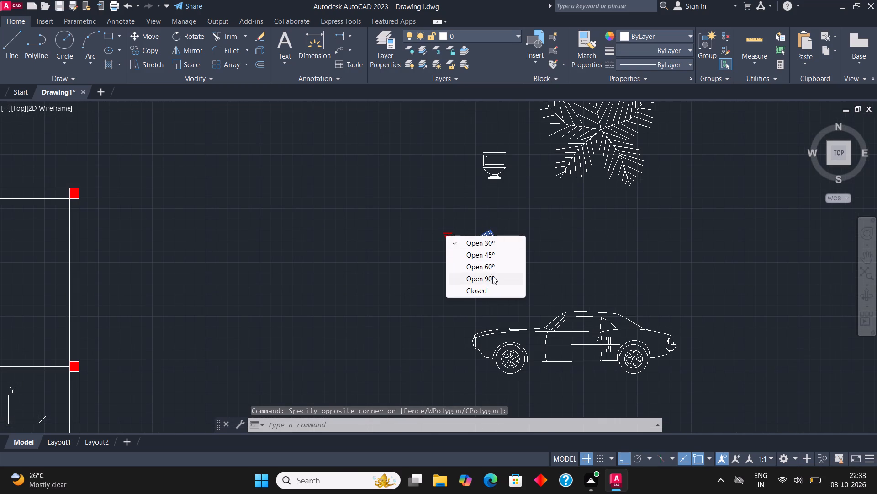
click(494, 277)
Mirror the door block across a vertical line just to its right, keeping the original.
click(195, 51)
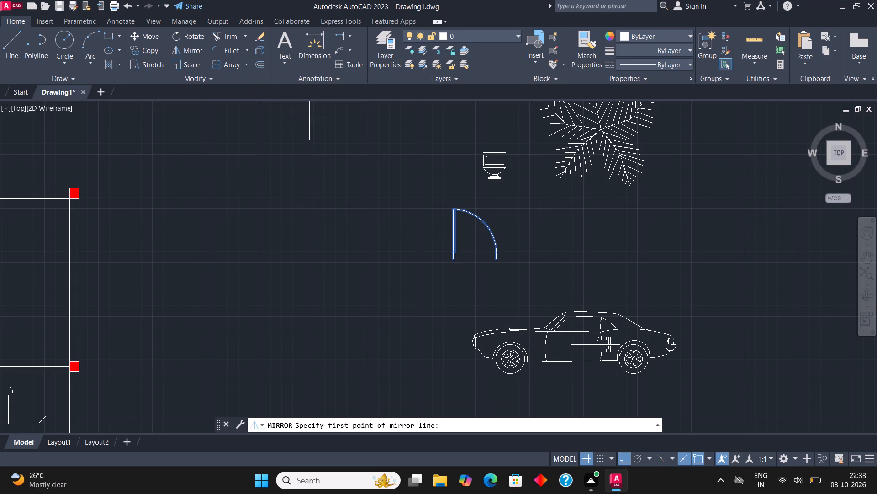
click(512, 246)
click(505, 265)
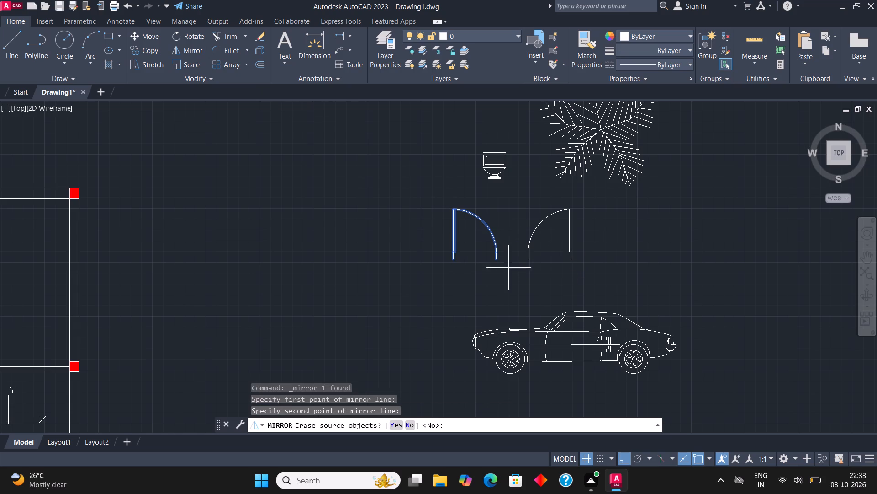
middle_drag(502, 251, 457, 256)
click(458, 261)
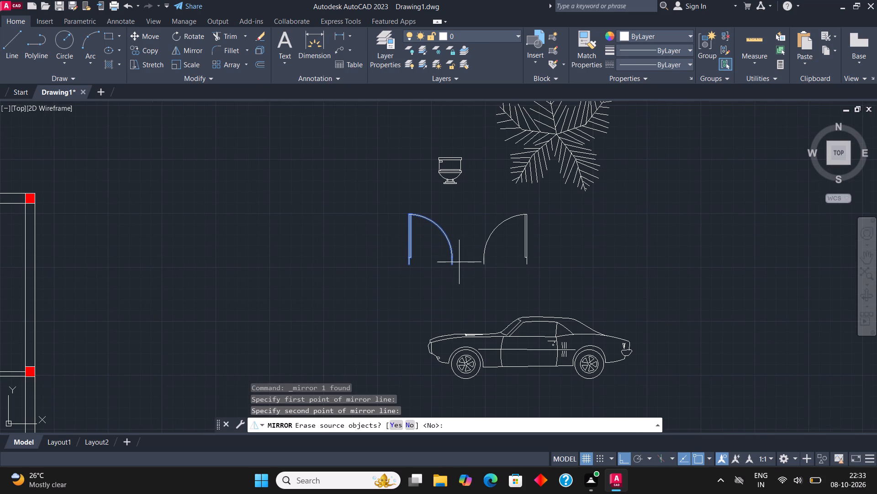
click(467, 320)
click(407, 424)
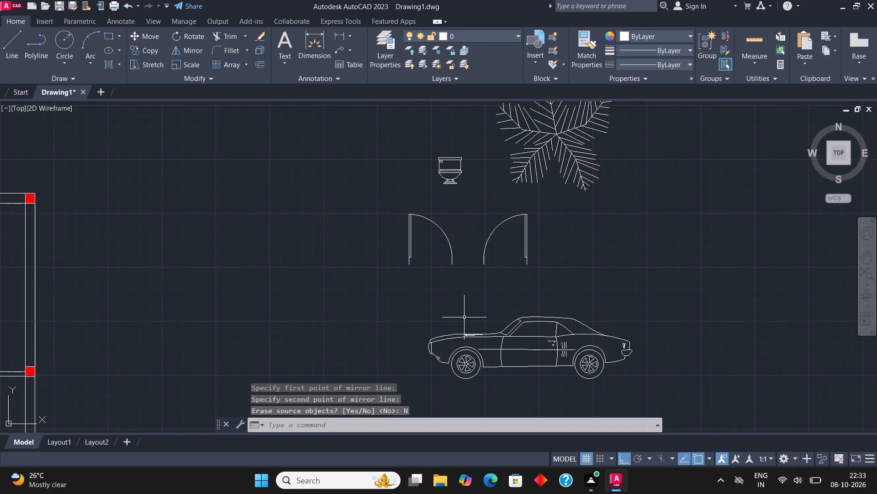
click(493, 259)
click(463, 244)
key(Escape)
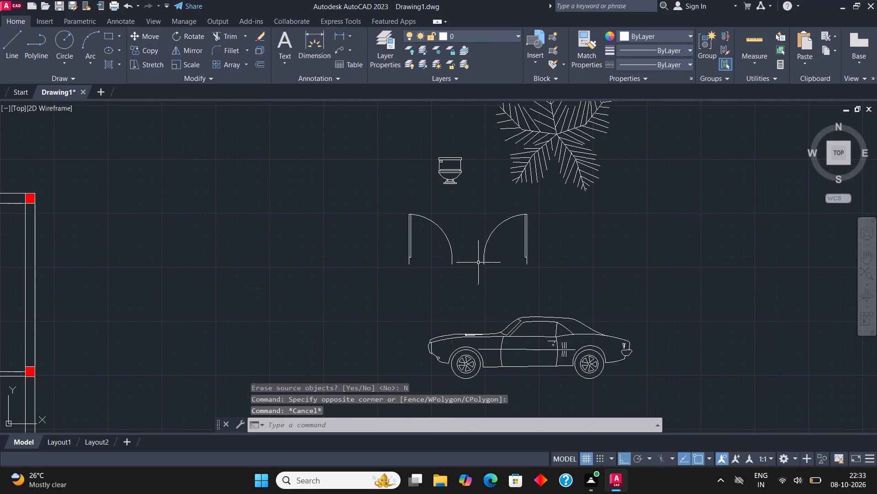
Move both door blocks horizontally left into the empty space between the floor plan and the other inserted blocks.
click(498, 265)
click(349, 227)
click(152, 38)
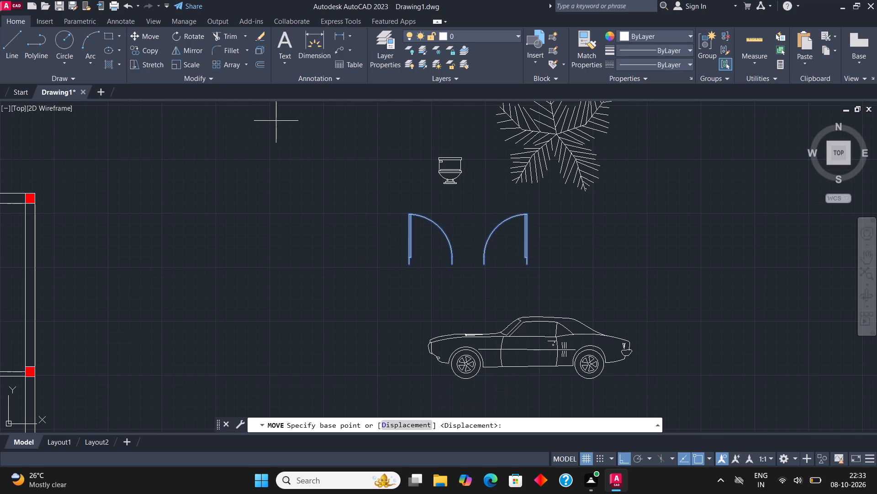
click(485, 258)
scroll(487, 261, down, 3)
scroll(425, 263, up, 3)
click(425, 263)
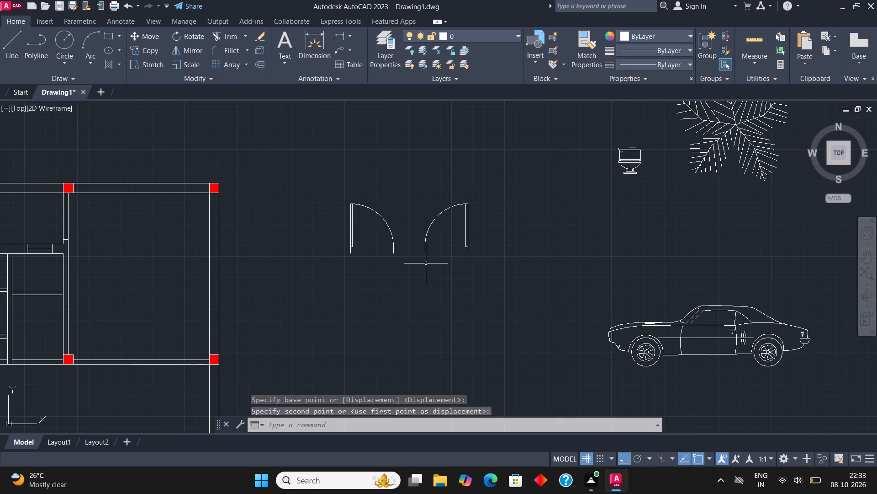
key(Escape)
Mirror both door blocks downward across a horizontal line just below them, keeping the originals.
click(433, 263)
click(381, 241)
click(193, 56)
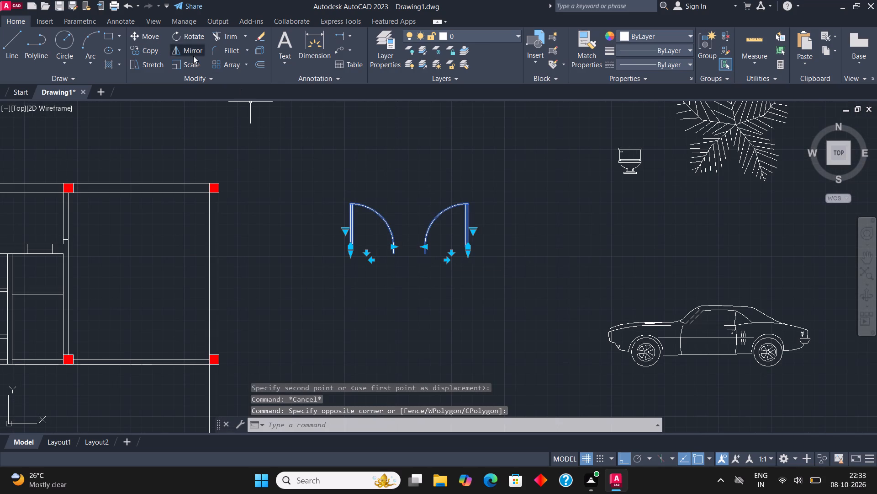
click(411, 278)
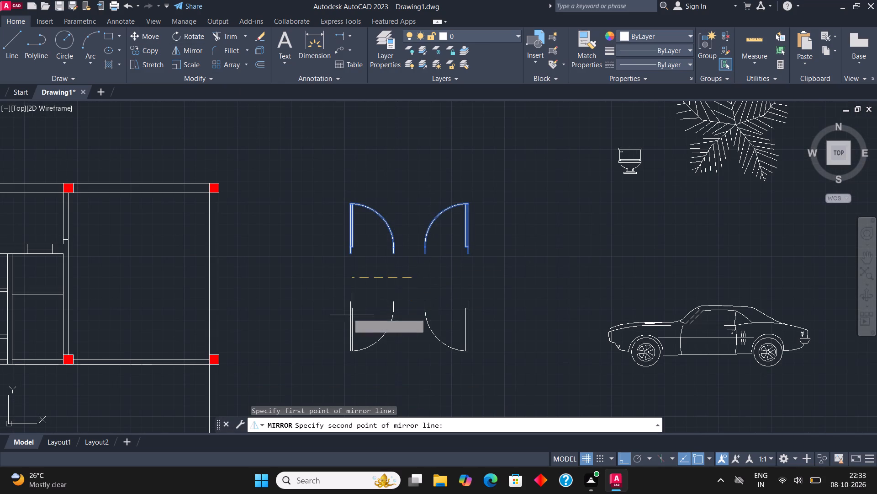
click(326, 309)
click(408, 425)
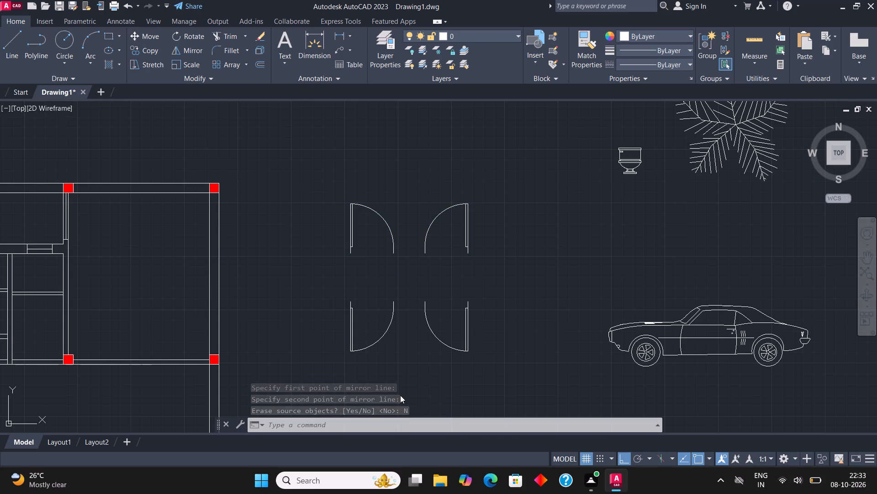
Copy the upper-left door block straight down about 23' into the empty space below the four doors.
scroll(400, 395, down, 1)
click(356, 204)
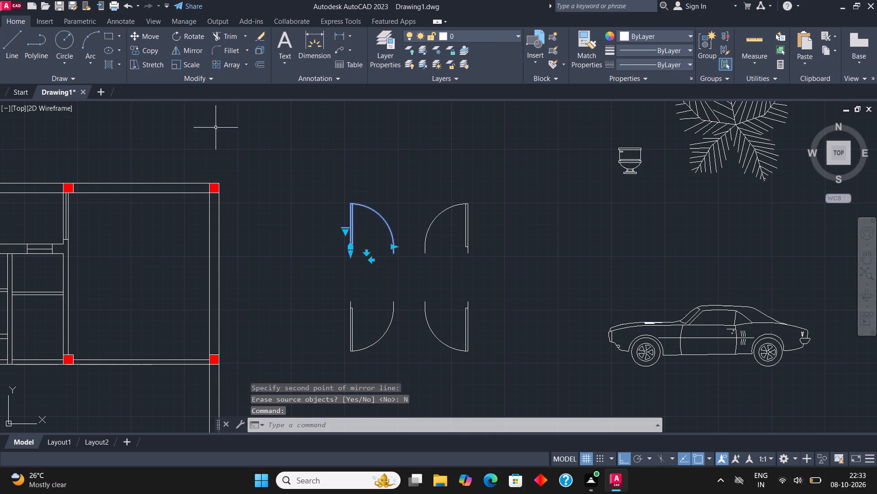
click(154, 47)
click(403, 233)
scroll(409, 224, down, 2)
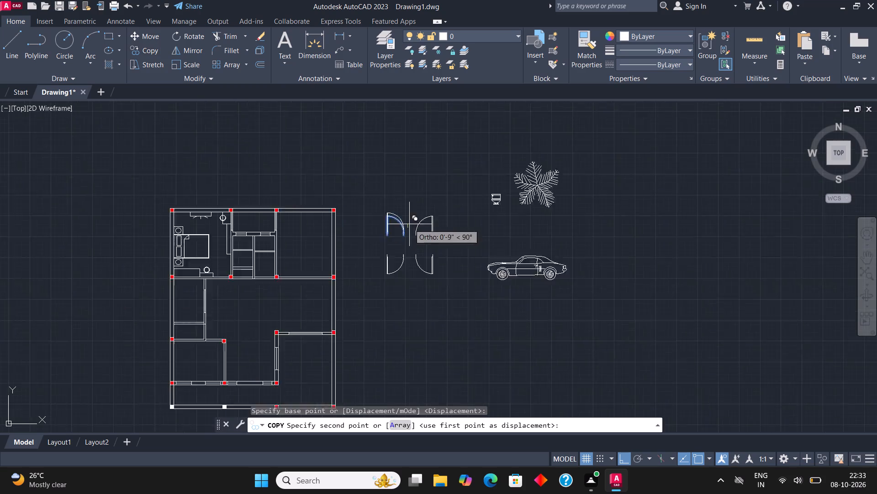
scroll(409, 225, down, 1)
click(417, 299)
scroll(417, 299, up, 1)
key(Escape)
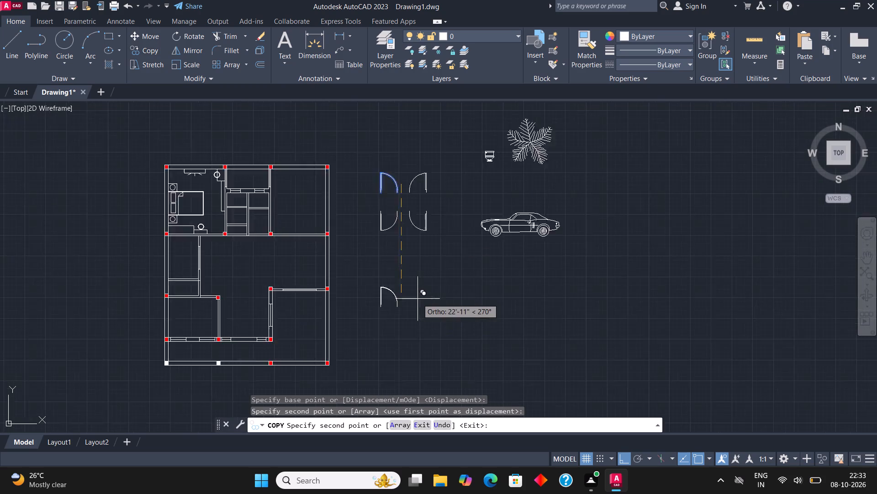
Rotate the newly copied door block 90° counterclockwise so its leaf lies horizontally.
scroll(417, 299, up, 2)
click(359, 299)
click(320, 273)
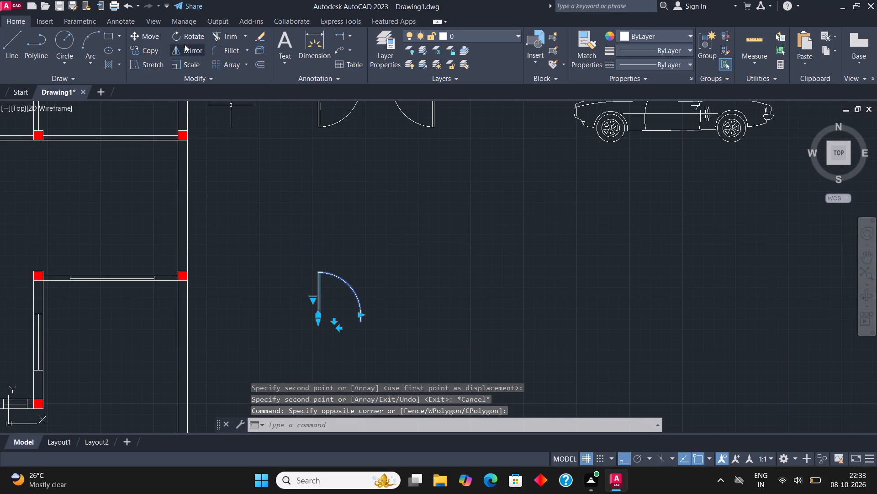
click(197, 32)
click(352, 297)
click(345, 254)
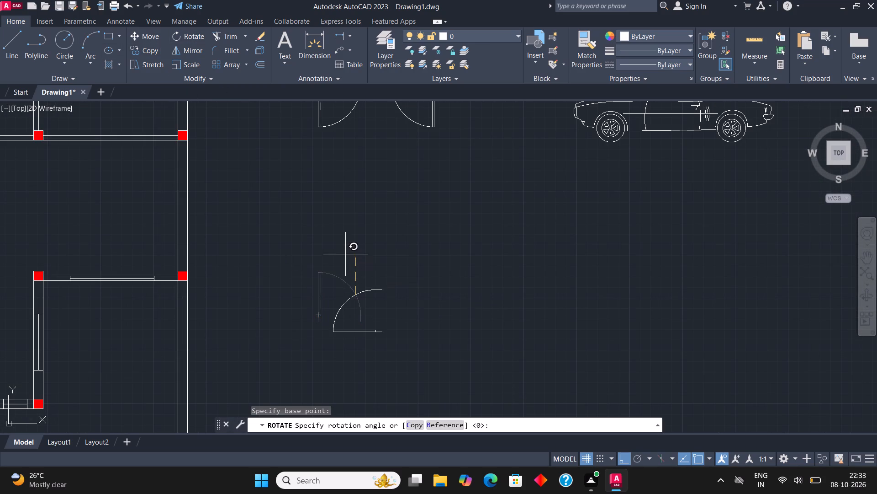
Mirror the rotated door upward across a horizontal line just above it, keeping the original.
click(369, 312)
click(345, 274)
drag(189, 43, 190, 53)
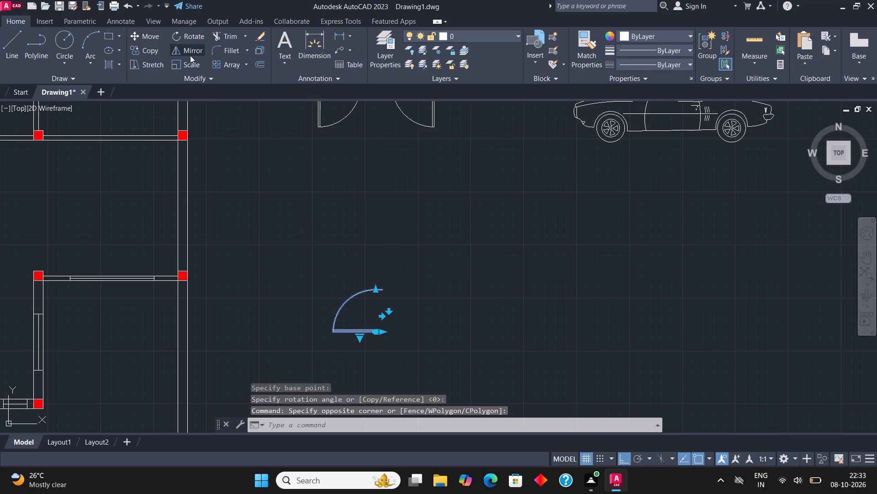
click(190, 55)
click(360, 268)
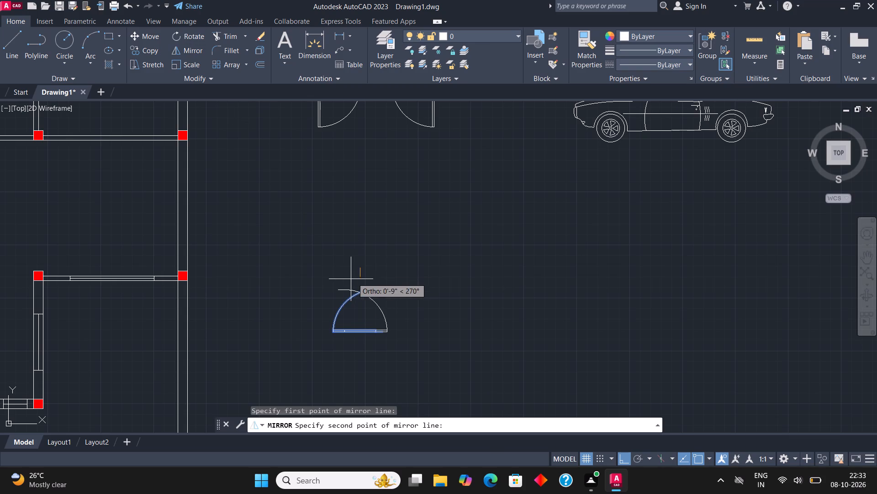
click(328, 267)
click(409, 421)
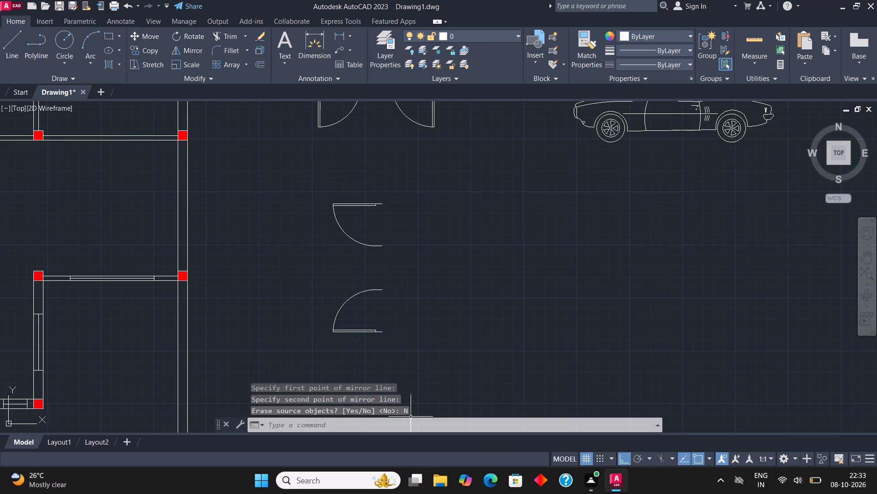
Mirror both horizontal-leaf doors across a vertical line just to their right, keeping the originals.
click(384, 350)
click(354, 231)
click(186, 55)
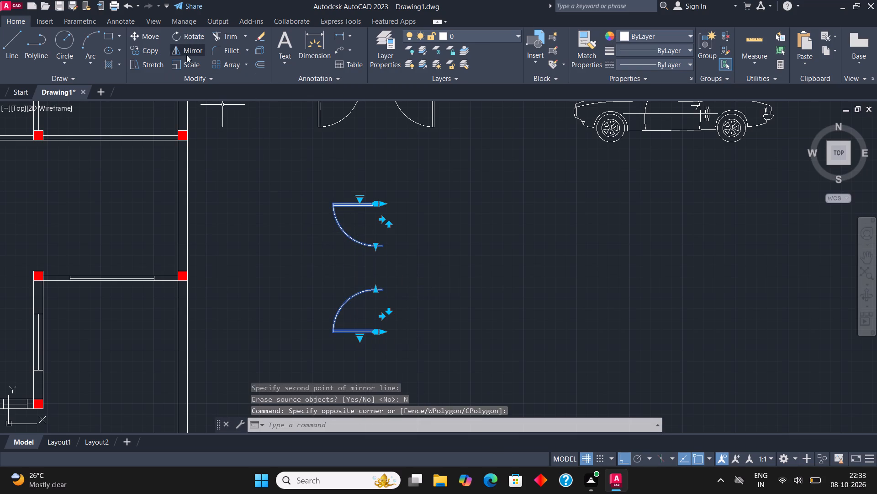
click(414, 268)
click(414, 303)
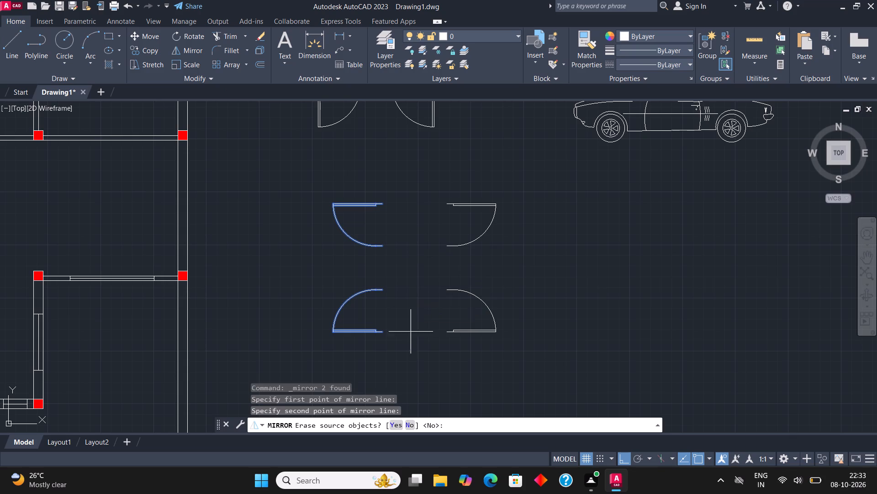
click(410, 425)
With Ortho off, copy the upper-left door from its hinge corner to the left edge of the entrance opening between the two small front-wall windows.
scroll(494, 427, down, 2)
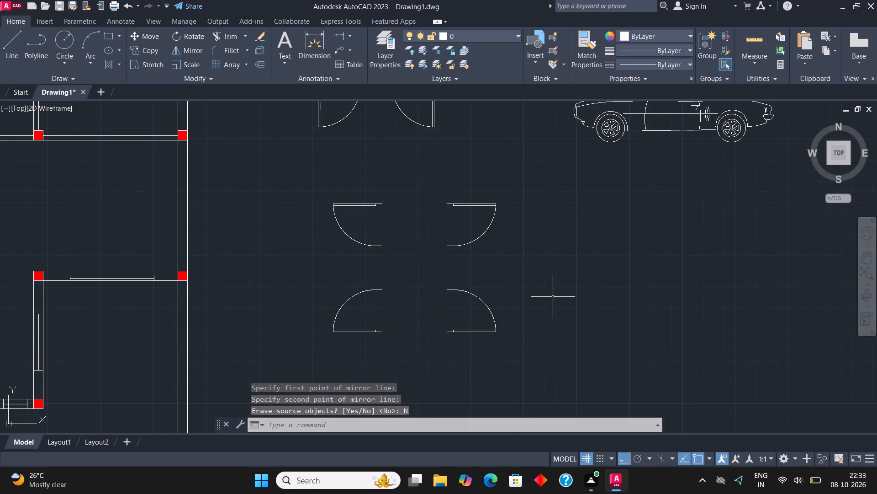
scroll(552, 297, down, 2)
middle_drag(539, 275, 544, 255)
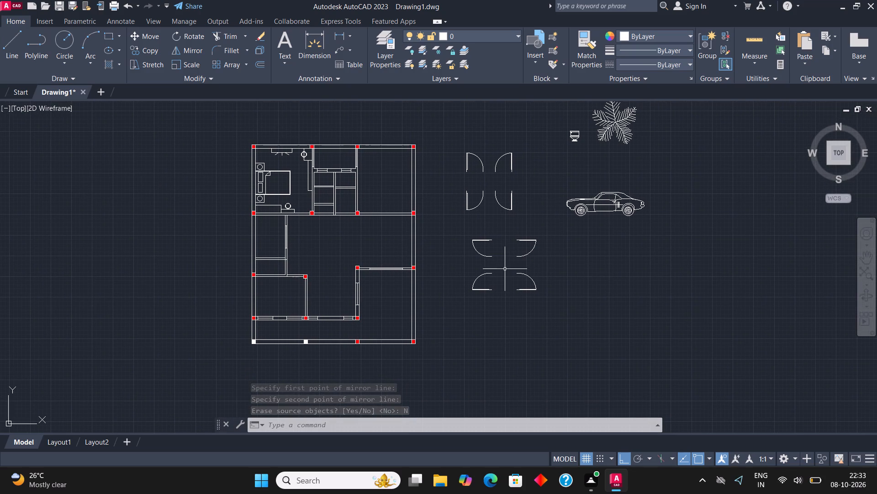
click(466, 160)
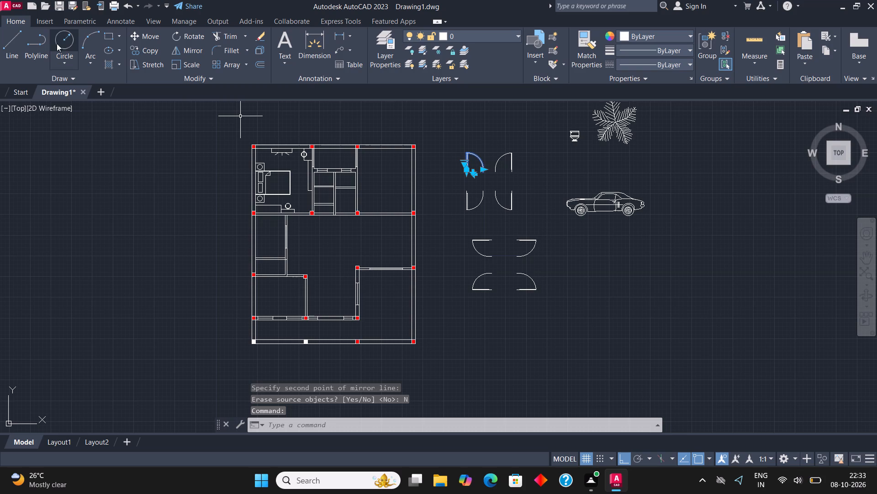
click(151, 54)
scroll(471, 176, up, 3)
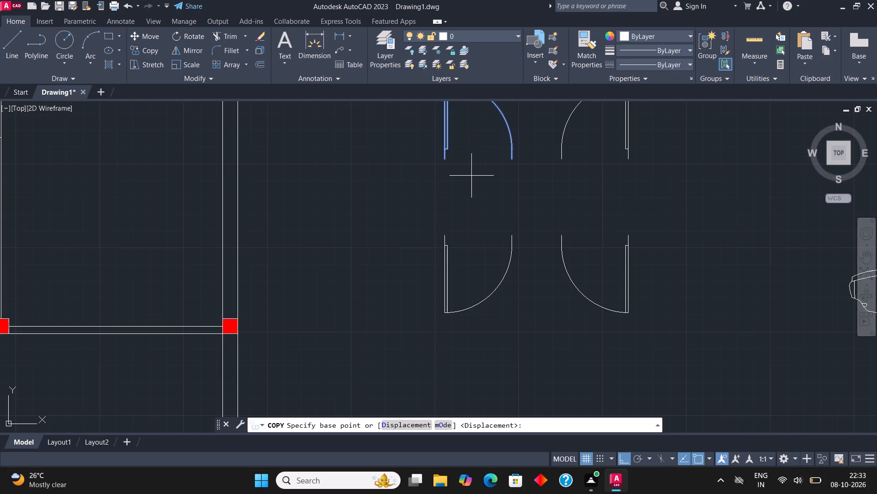
click(446, 160)
scroll(534, 174, down, 2)
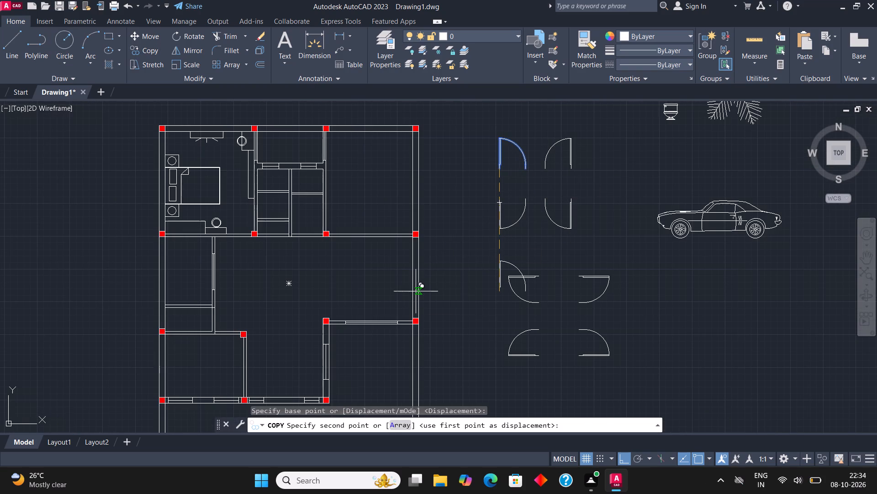
key(F8)
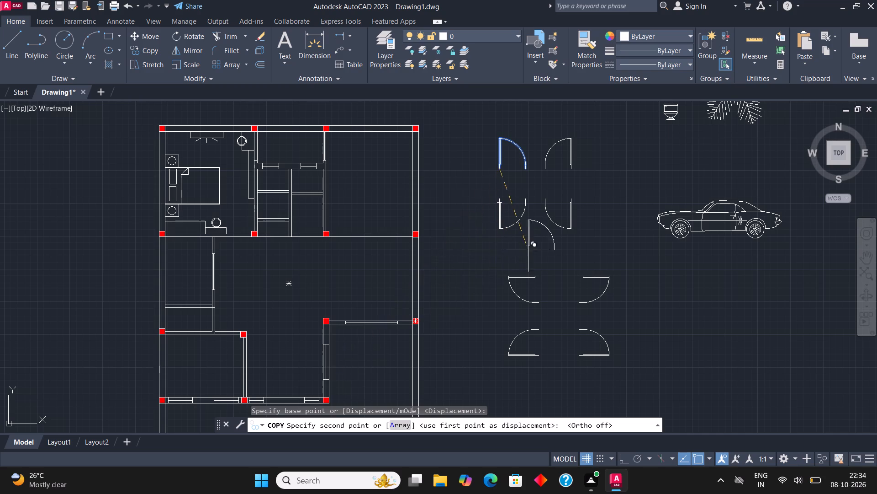
scroll(529, 249, down, 1)
scroll(371, 349, up, 4)
scroll(327, 321, up, 1)
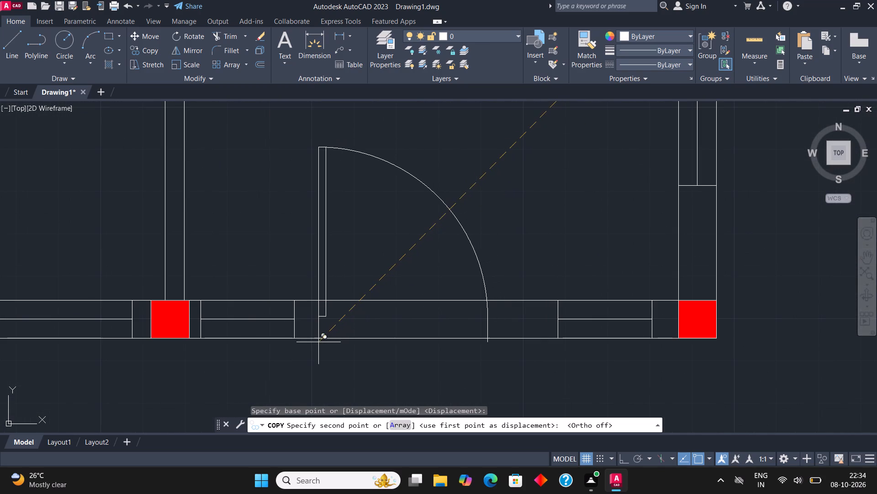
click(315, 338)
key(Escape)
Copy the lower-right door of the upper door set to the top-left corner of the column at the lower-left room's upper-right corner.
scroll(444, 334, down, 1)
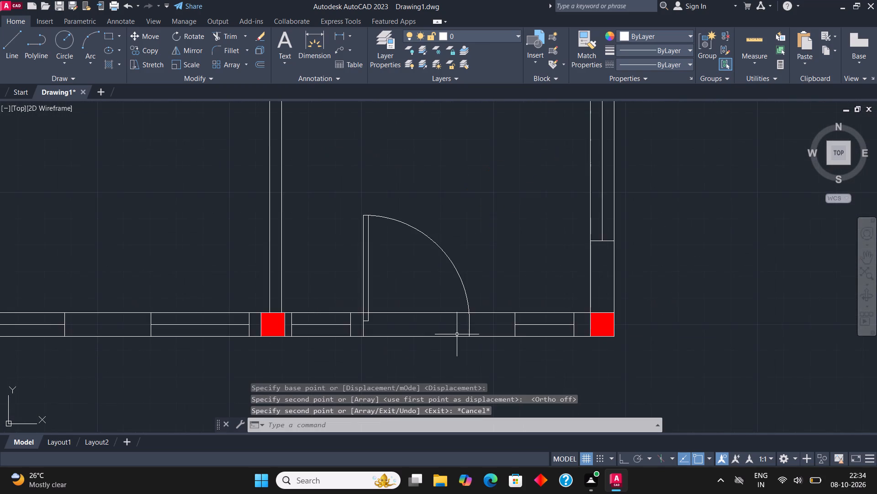
scroll(458, 334, down, 1)
middle_drag(453, 332, 443, 325)
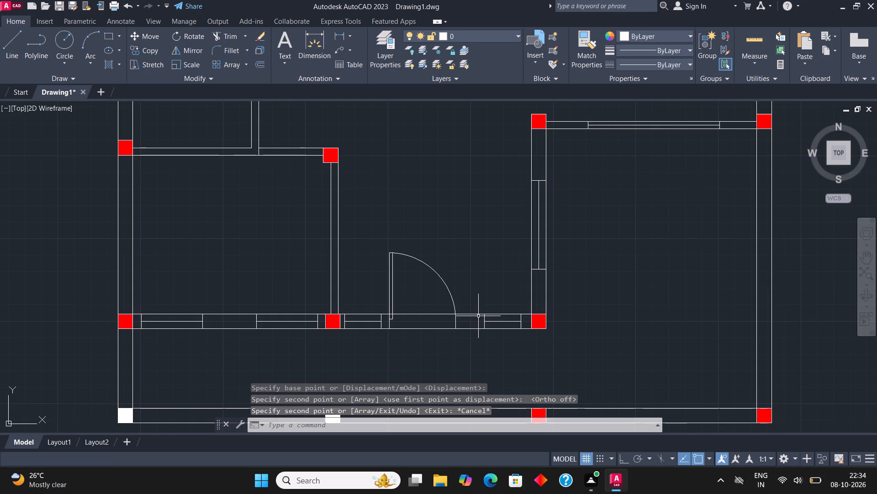
scroll(478, 323, down, 2)
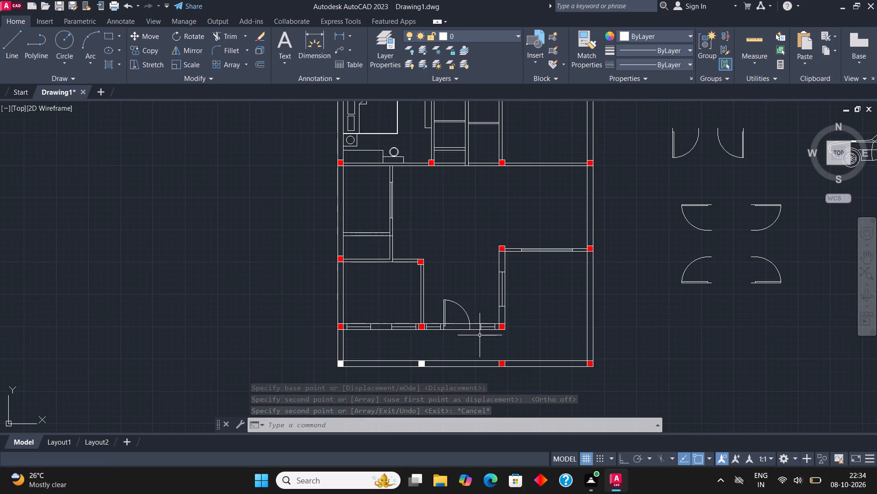
click(742, 148)
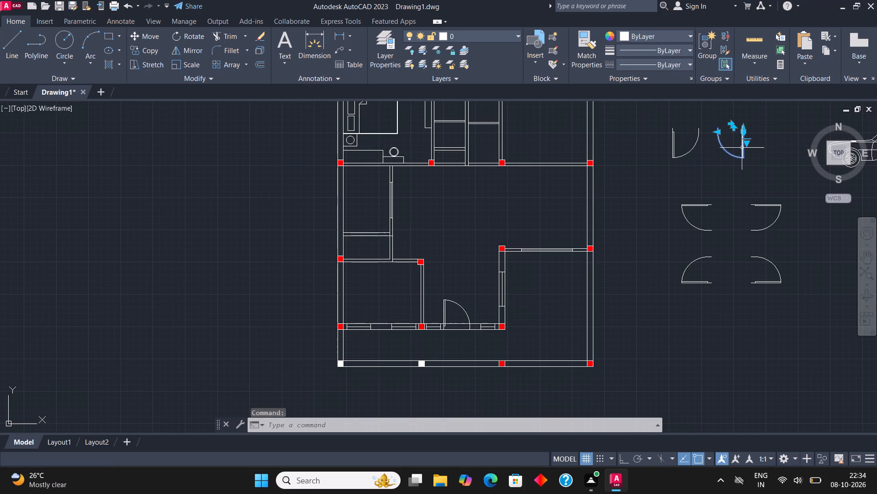
click(155, 50)
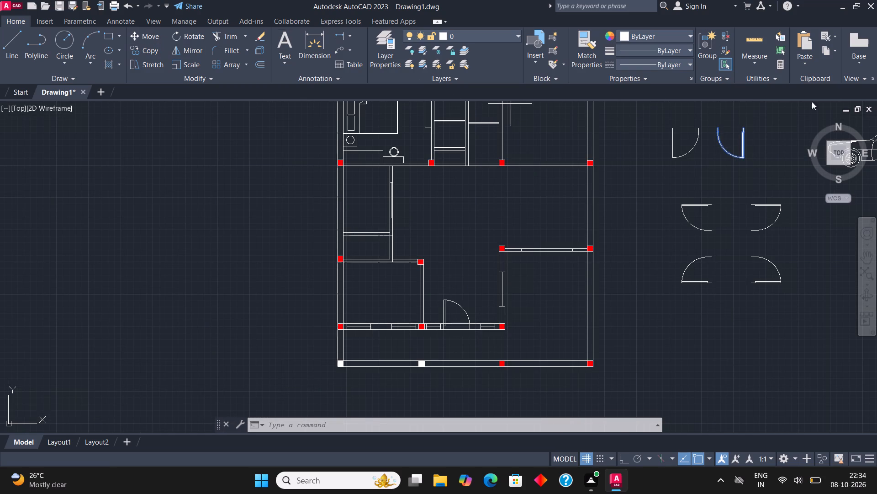
click(746, 127)
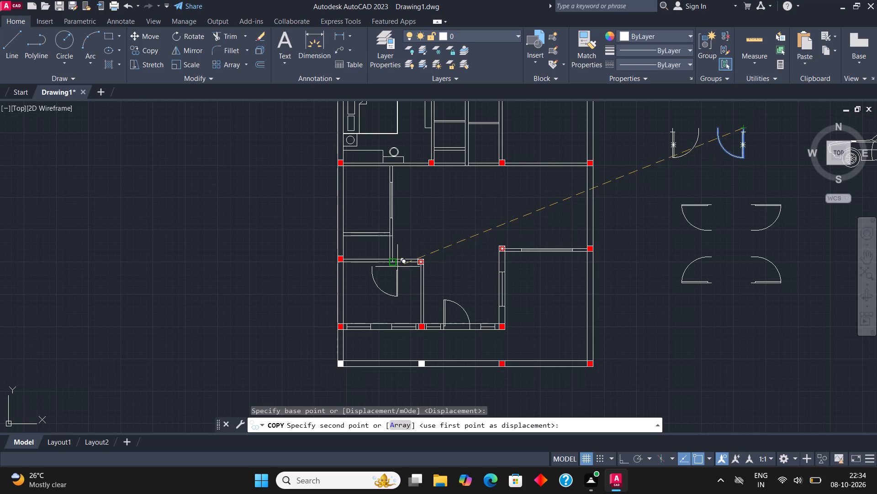
scroll(397, 267, up, 4)
click(510, 215)
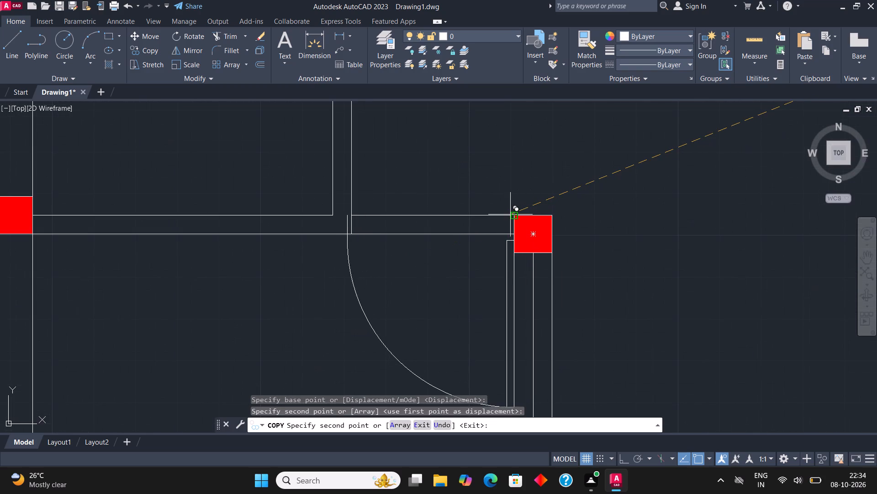
key(Escape)
Scale the lower-left room's door down freehand about the column's top-left corner so it fits the short wall segment.
middle_drag(522, 255, 483, 261)
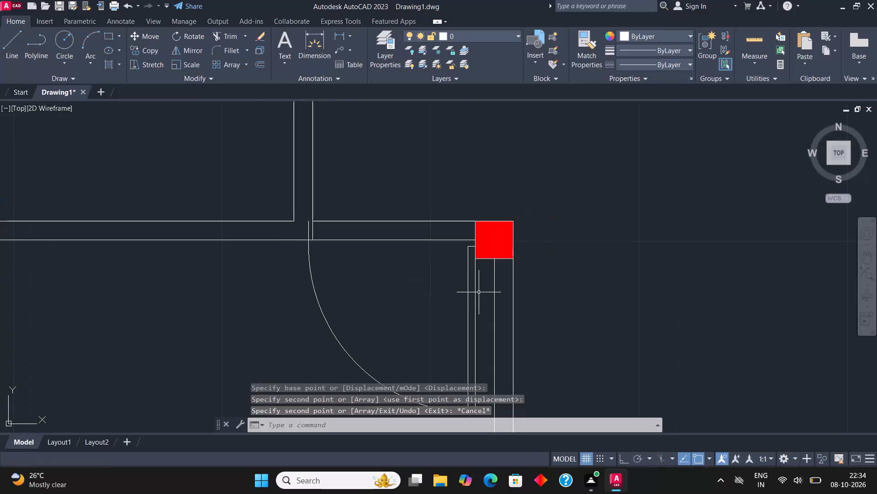
click(461, 281)
click(468, 290)
click(468, 285)
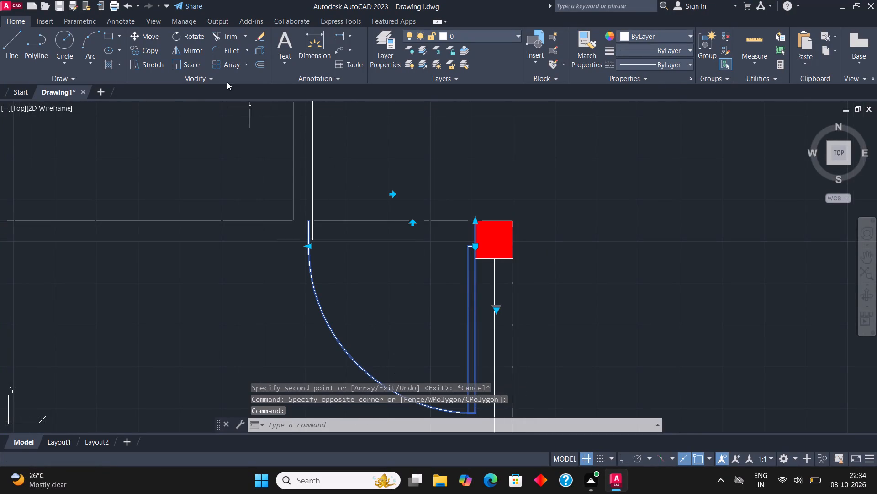
click(198, 65)
click(477, 221)
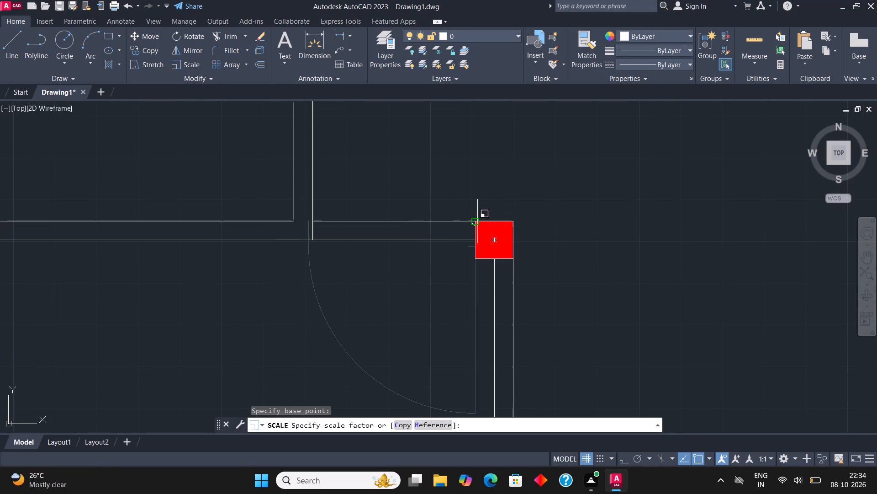
click(407, 268)
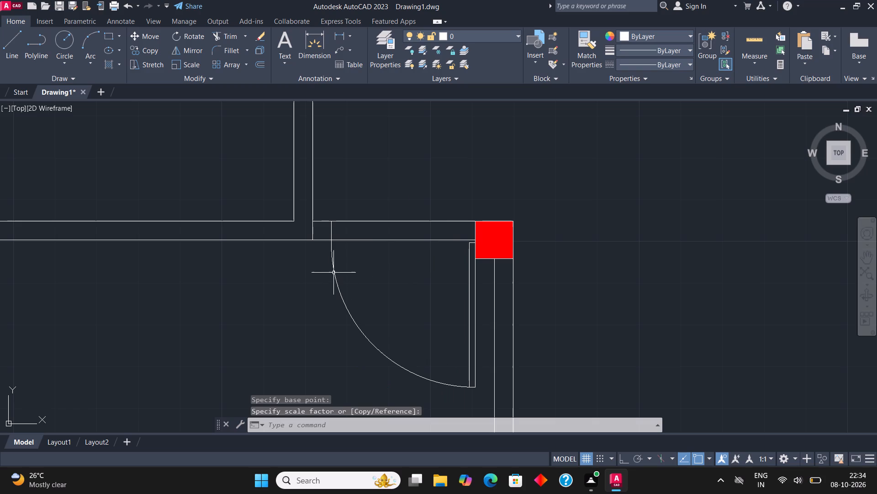
Move the scaled door slightly left along the wall, away from the column.
click(334, 272)
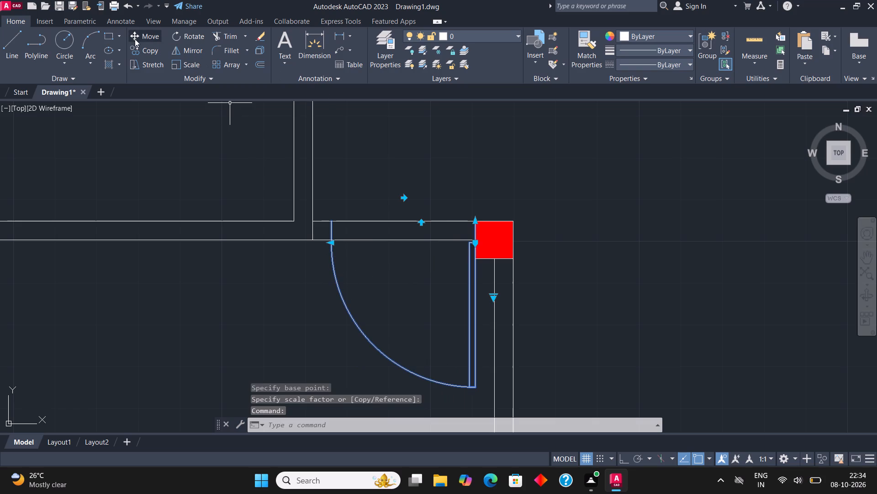
click(143, 39)
scroll(465, 214, up, 1)
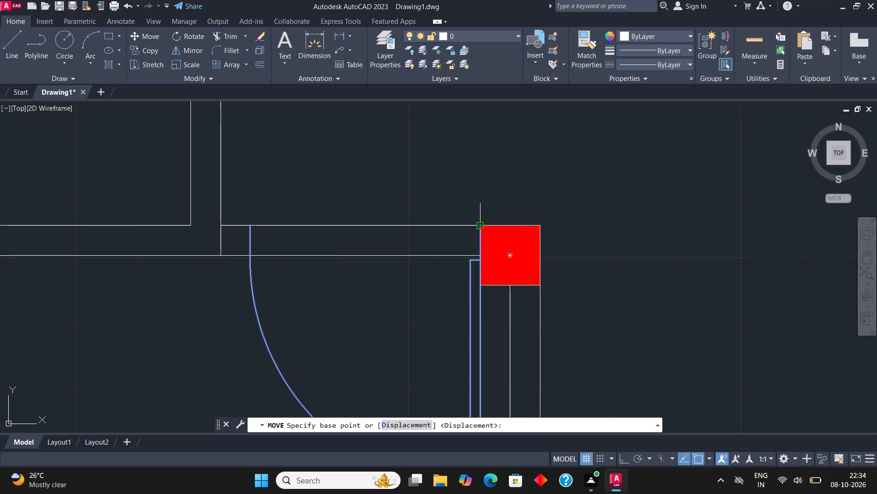
click(480, 226)
click(473, 226)
Copy the upper-right door of the upper door set from its hinge corner to the small left room's bottom wall, just beside its right wall.
scroll(472, 215, down, 4)
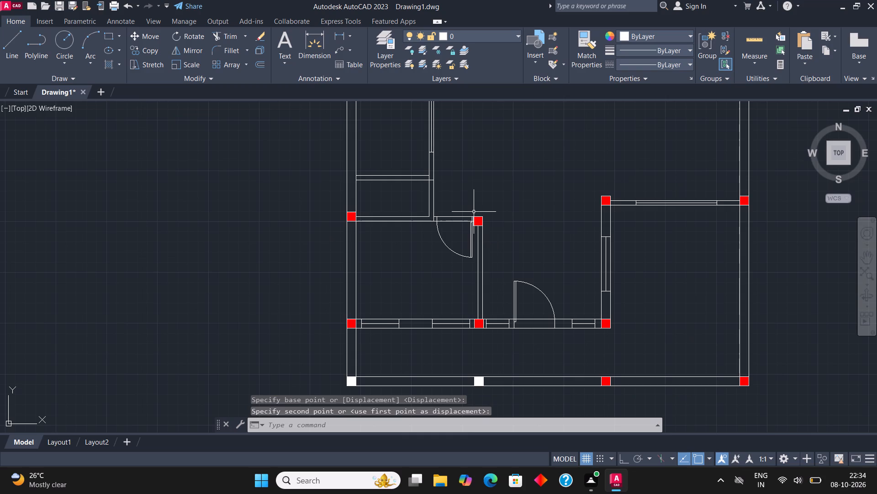
scroll(475, 212, down, 2)
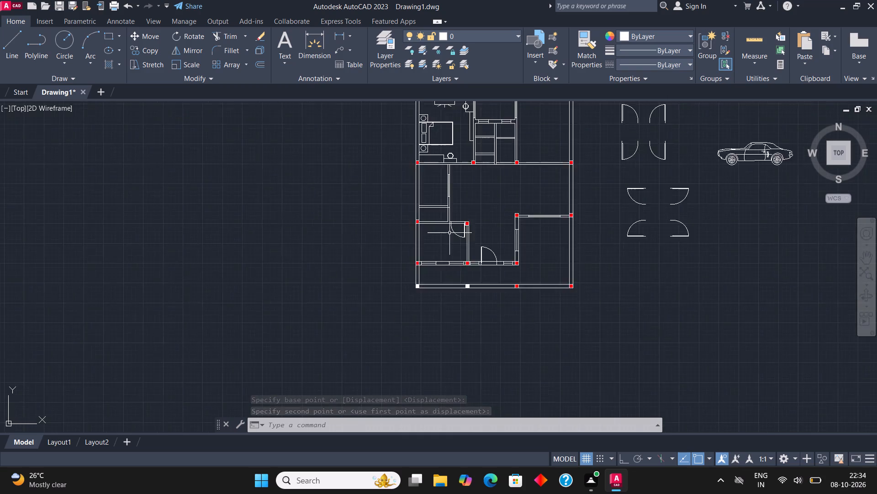
scroll(449, 233, down, 2)
scroll(544, 188, up, 3)
click(497, 198)
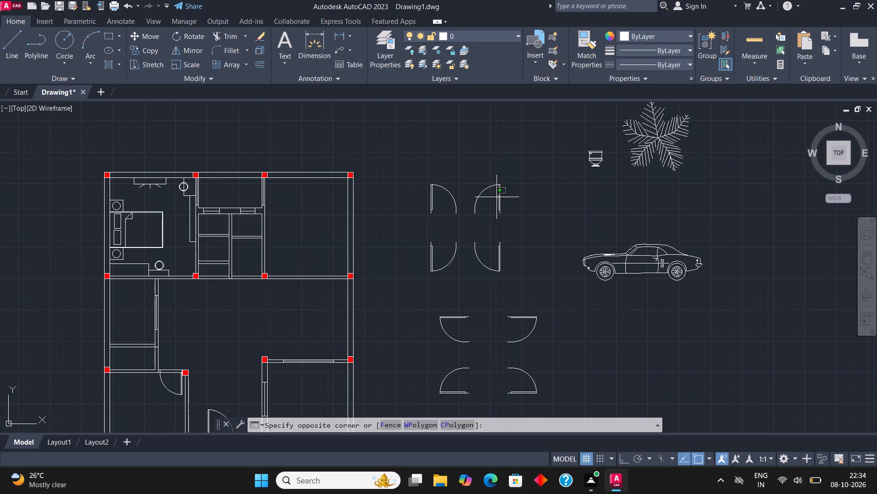
click(465, 181)
click(151, 47)
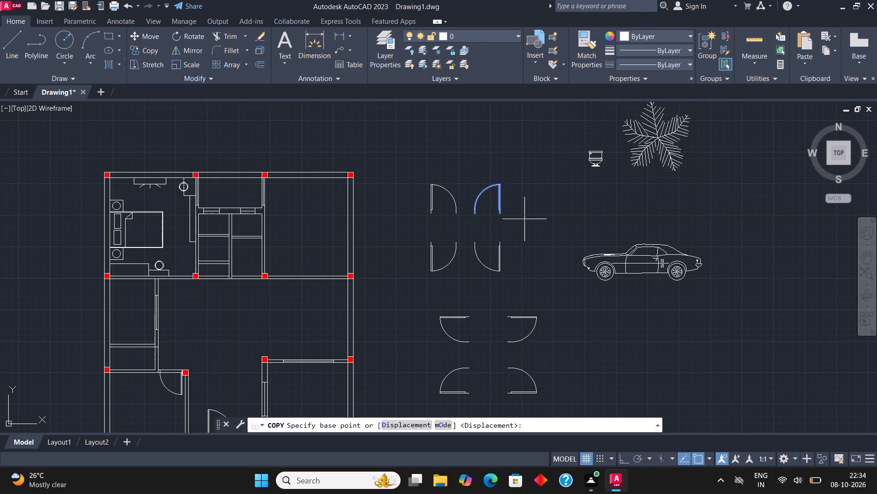
click(500, 218)
scroll(596, 236, down, 2)
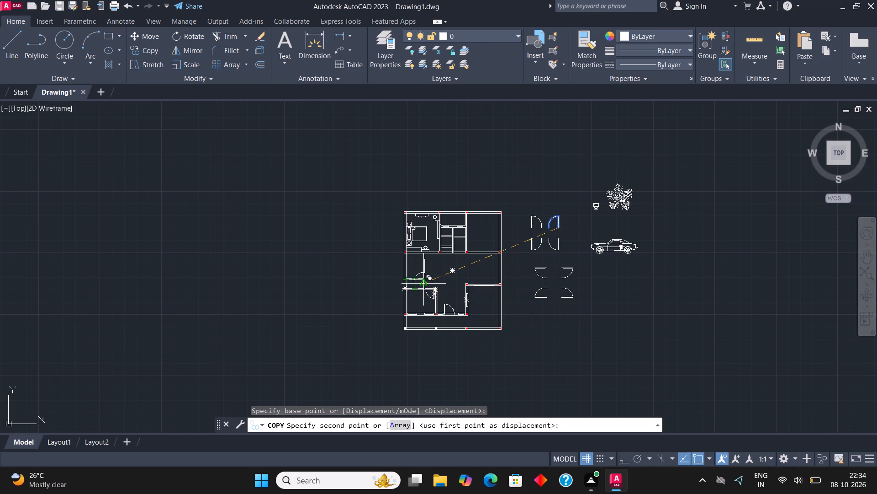
scroll(433, 285, up, 3)
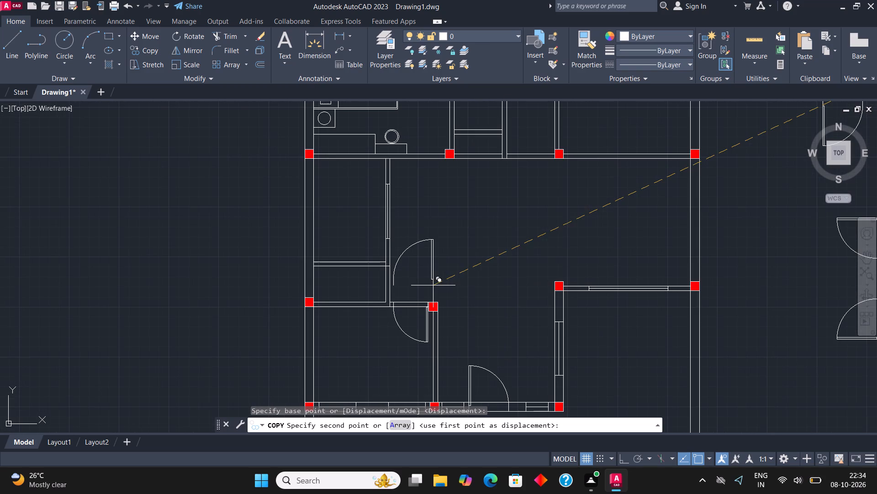
scroll(368, 266, up, 3)
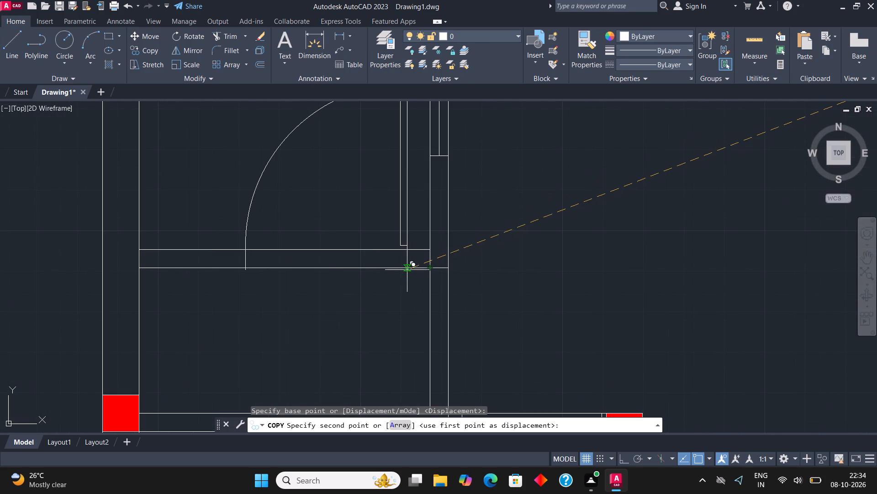
click(414, 268)
scroll(414, 311, down, 1)
key(Escape)
Scale the small left room's door down freehand about its hinge corner on the bottom wall.
click(367, 178)
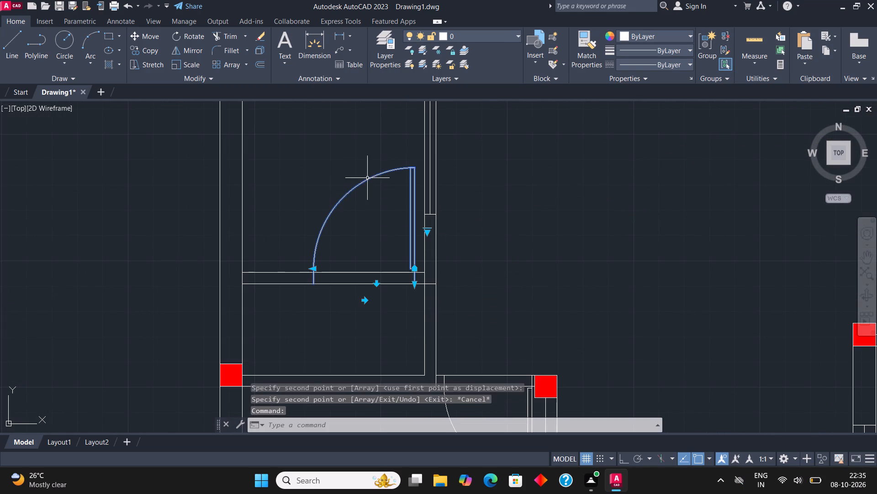
click(191, 67)
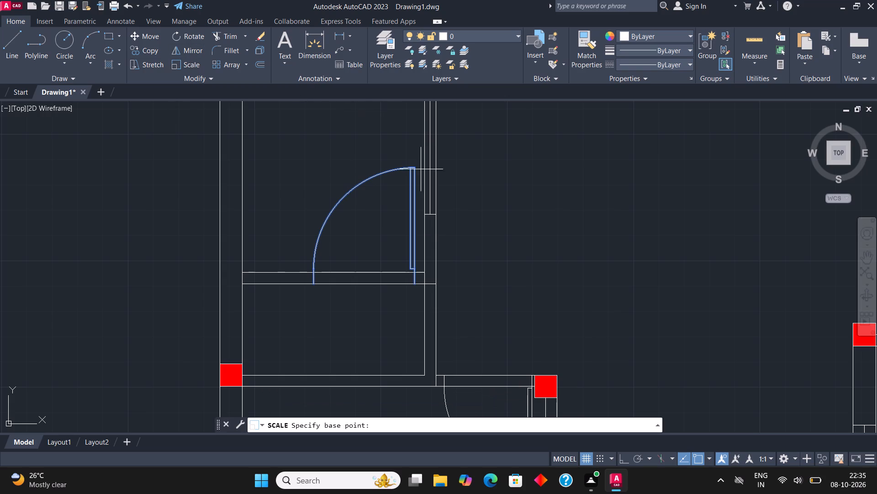
click(414, 286)
click(393, 238)
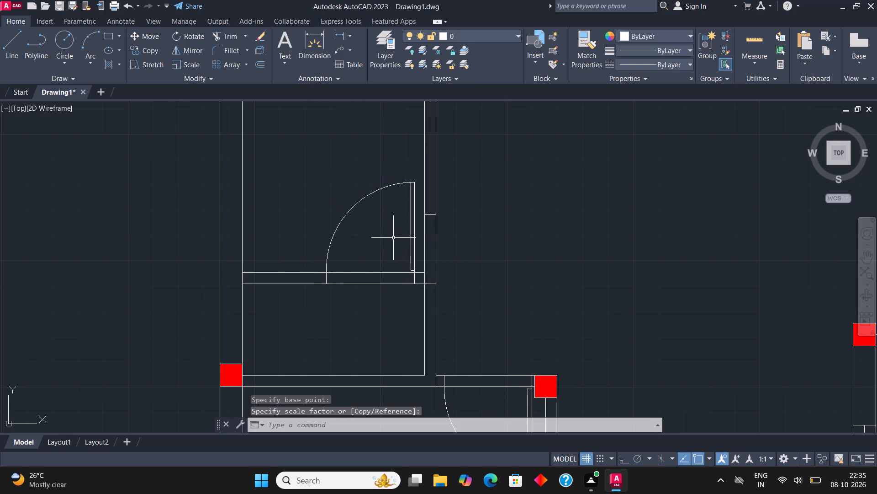
Draw two short lines across the wall above the lower-left room, one at the inner right corner and one at the wall's midpoint.
scroll(419, 237, down, 2)
middle_drag(433, 247, 431, 225)
scroll(413, 273, up, 2)
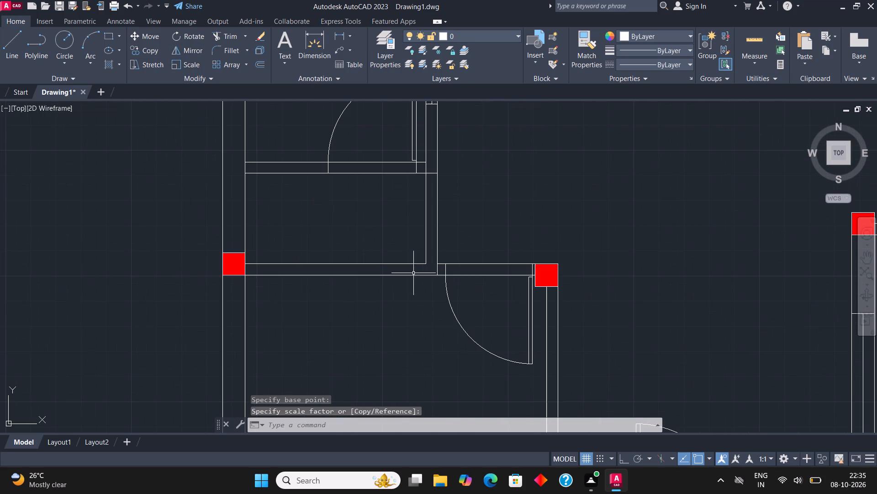
click(11, 38)
scroll(415, 263, up, 2)
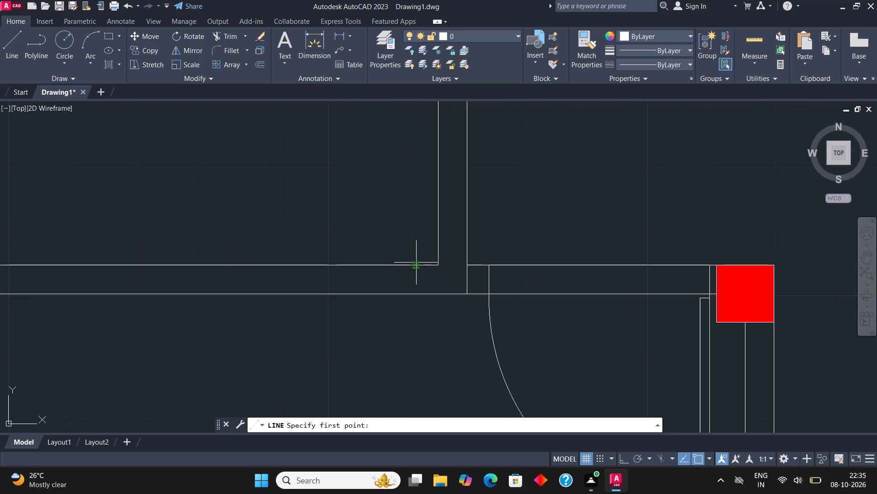
click(435, 264)
click(436, 290)
scroll(436, 291, down, 1)
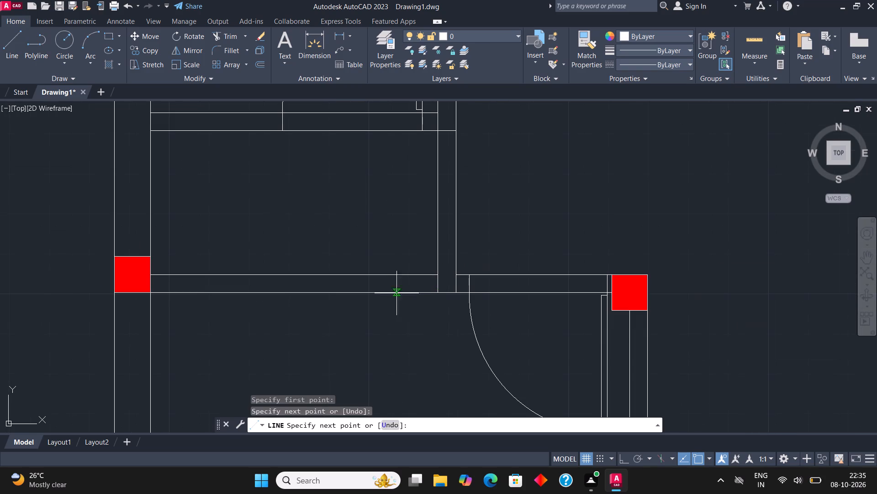
click(14, 41)
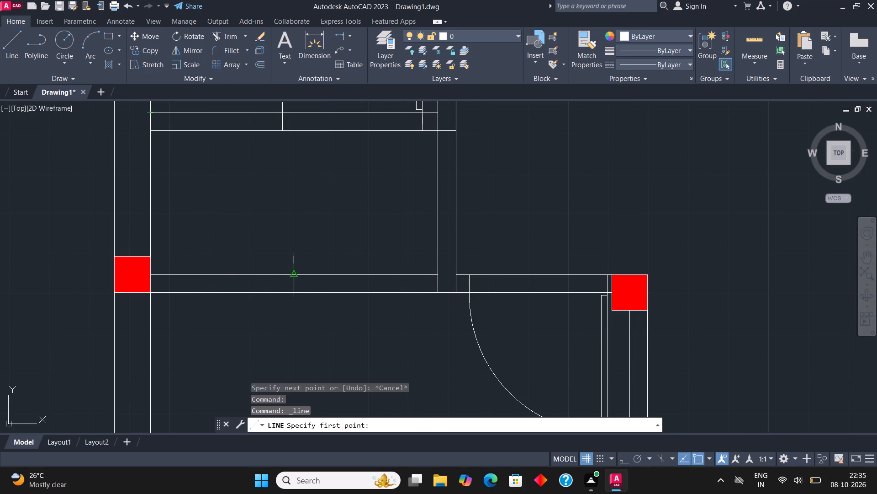
click(292, 275)
click(294, 295)
key(Escape)
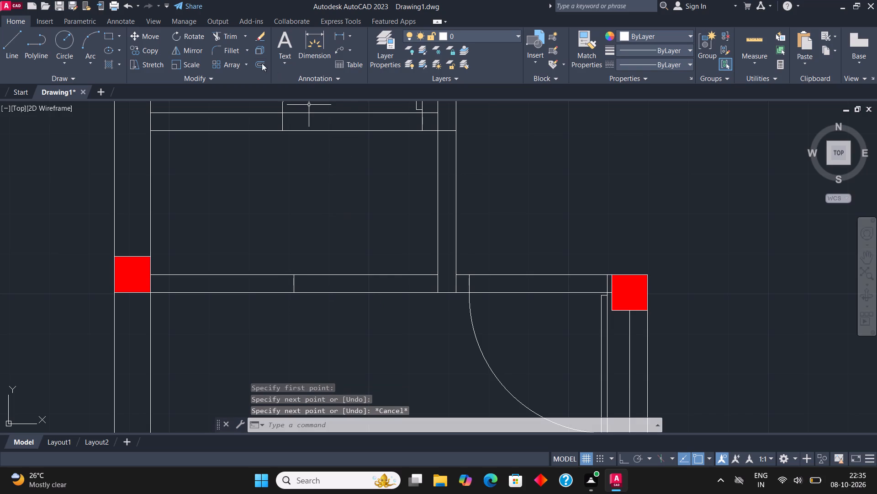
Trim both wall lines between the two short cross lines to make an opening above the lower-left room.
click(232, 38)
click(384, 314)
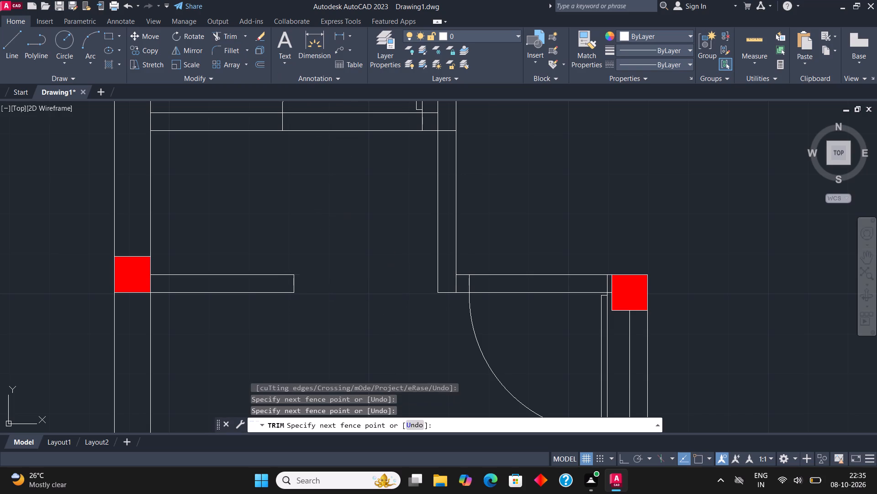
click(386, 260)
key(Escape)
Load the ACAD_ISO02W100 ISO dash linetype and make it the current linetype.
text(LIN)
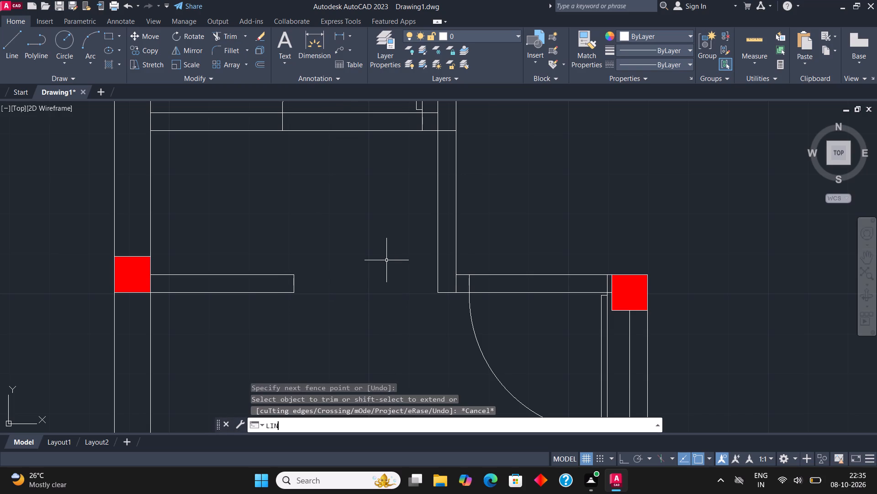
click(307, 311)
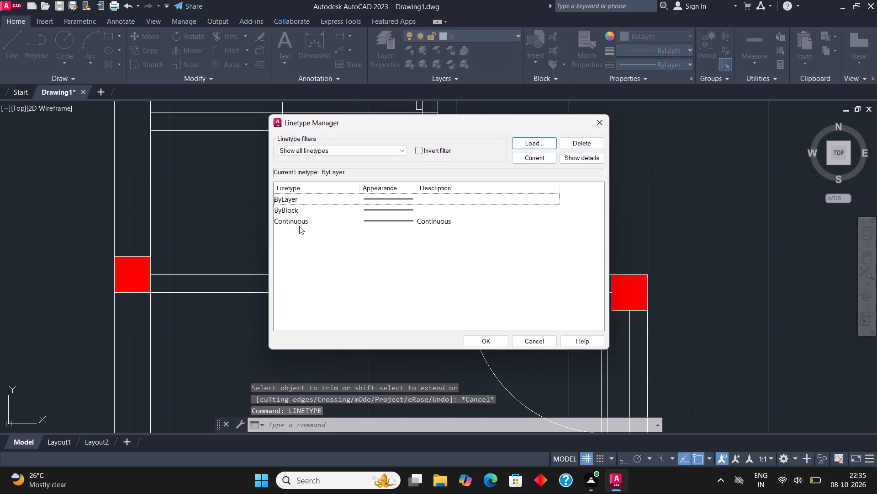
click(540, 141)
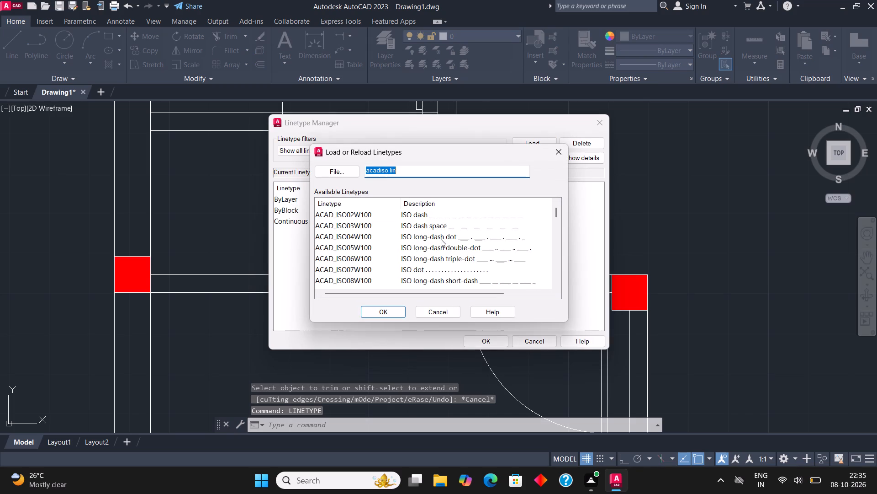
click(463, 215)
click(366, 317)
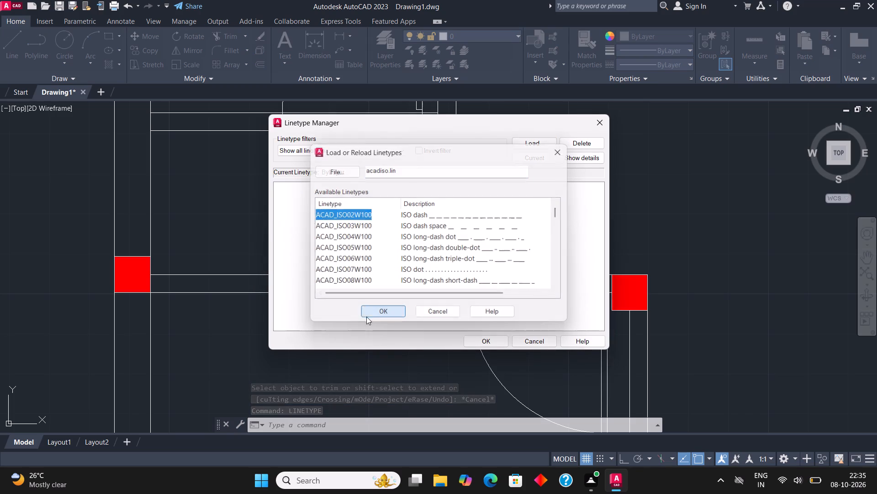
click(405, 219)
click(542, 161)
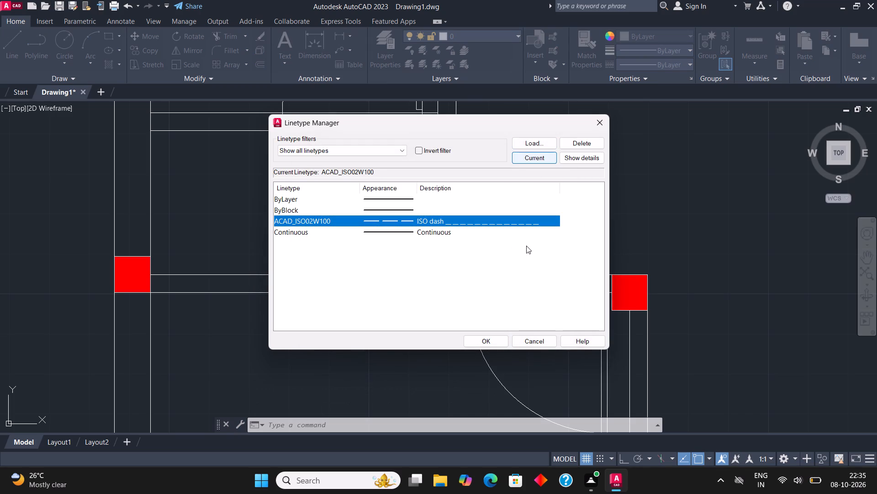
click(487, 341)
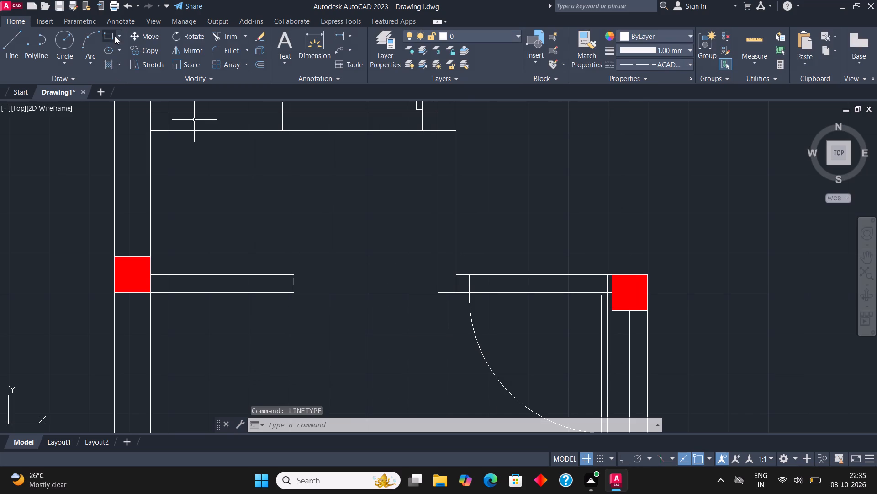
Draw a dashed rectangle across the opening above the lower-left room, from the right wall's corner to the left wall end's opposite corner.
click(108, 38)
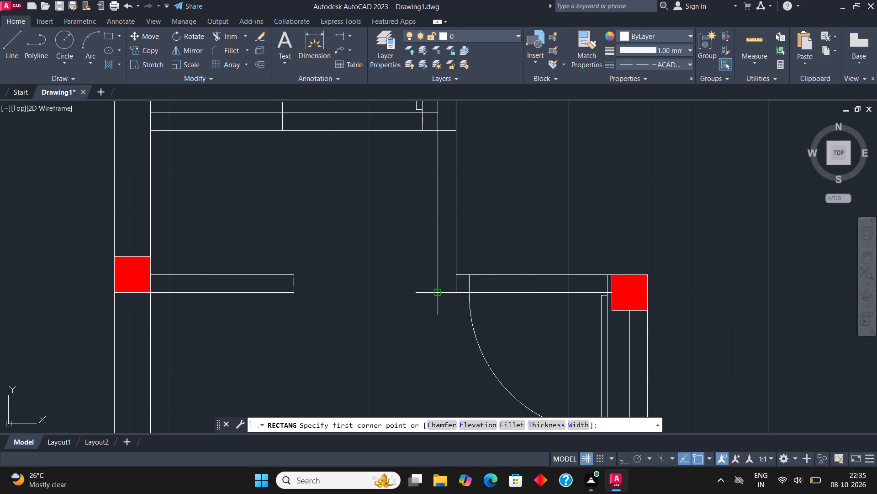
click(441, 295)
click(296, 275)
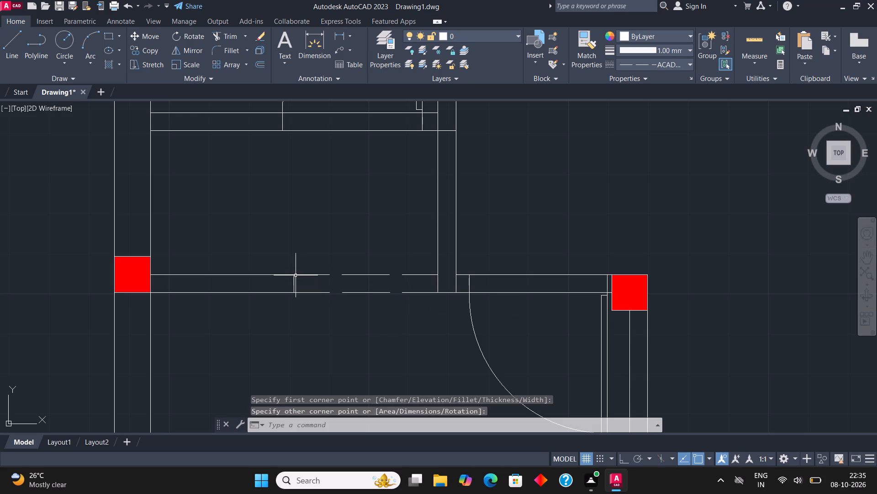
scroll(297, 274, down, 2)
middle_drag(366, 315, 402, 370)
key(Escape)
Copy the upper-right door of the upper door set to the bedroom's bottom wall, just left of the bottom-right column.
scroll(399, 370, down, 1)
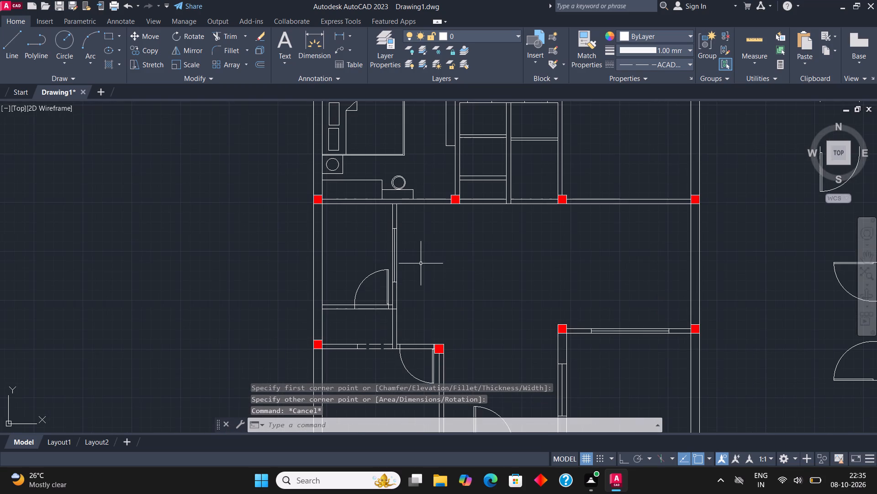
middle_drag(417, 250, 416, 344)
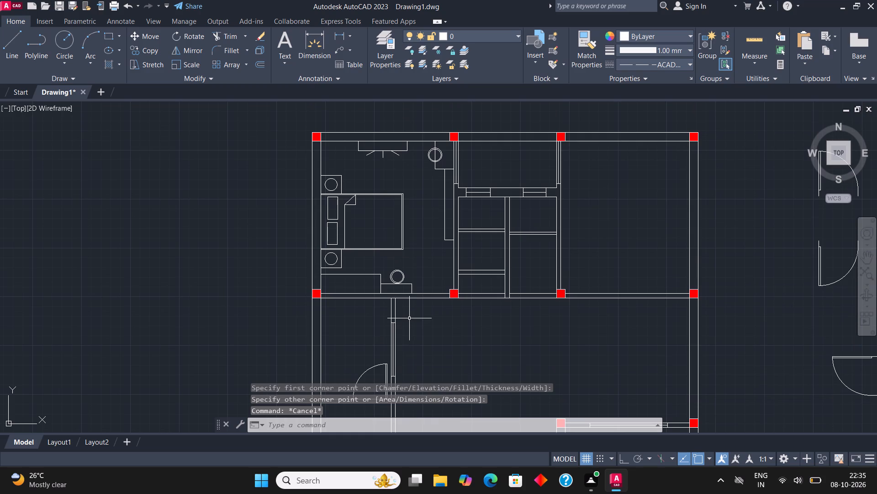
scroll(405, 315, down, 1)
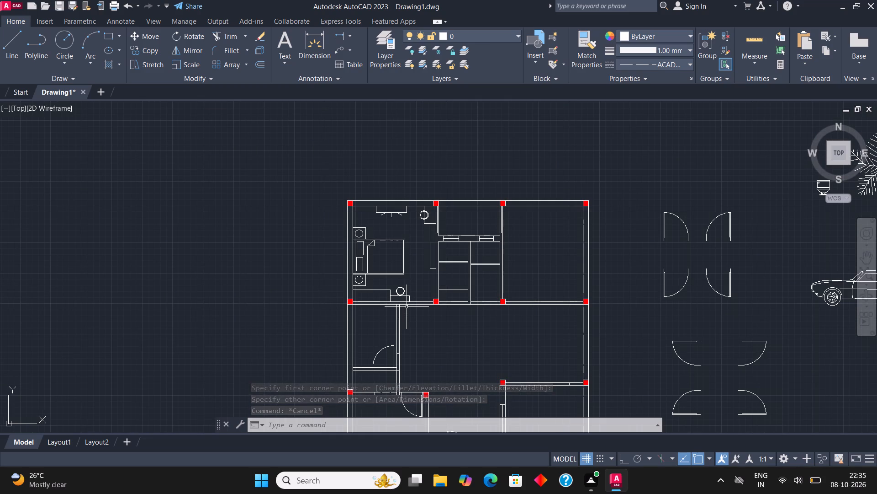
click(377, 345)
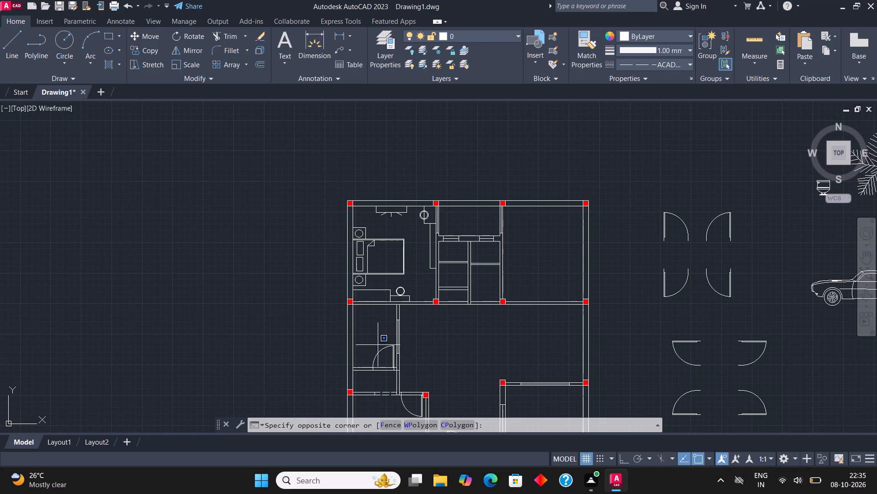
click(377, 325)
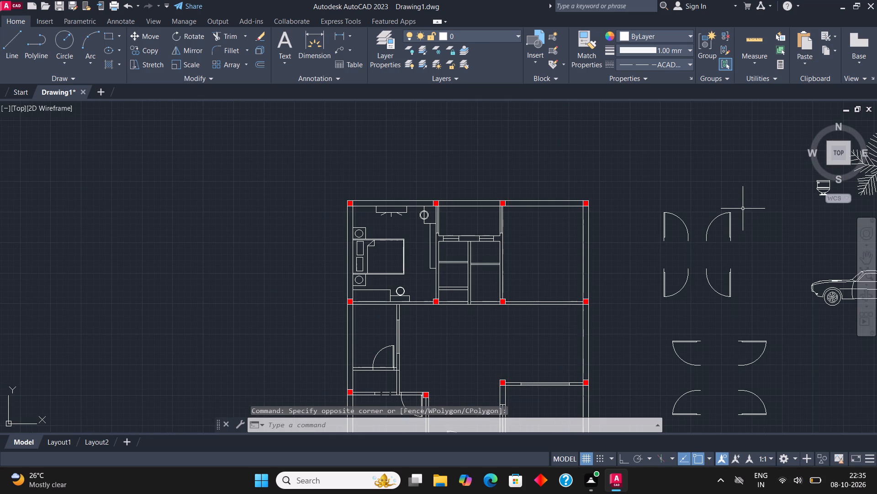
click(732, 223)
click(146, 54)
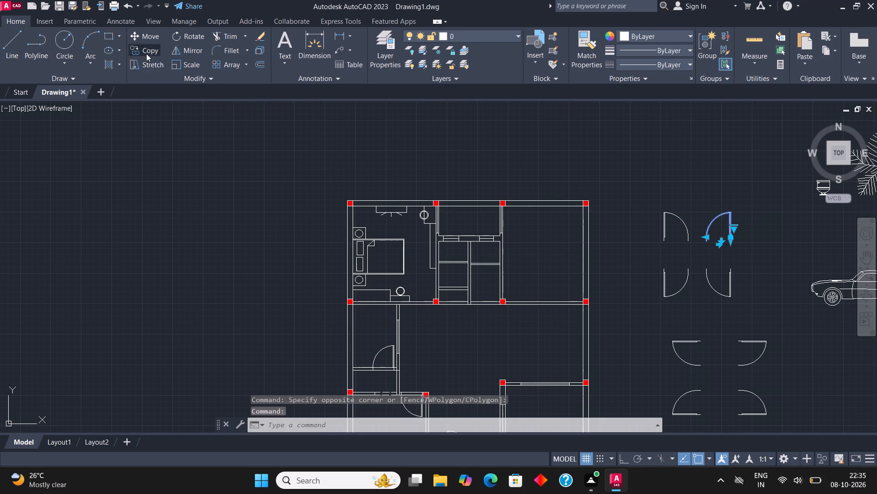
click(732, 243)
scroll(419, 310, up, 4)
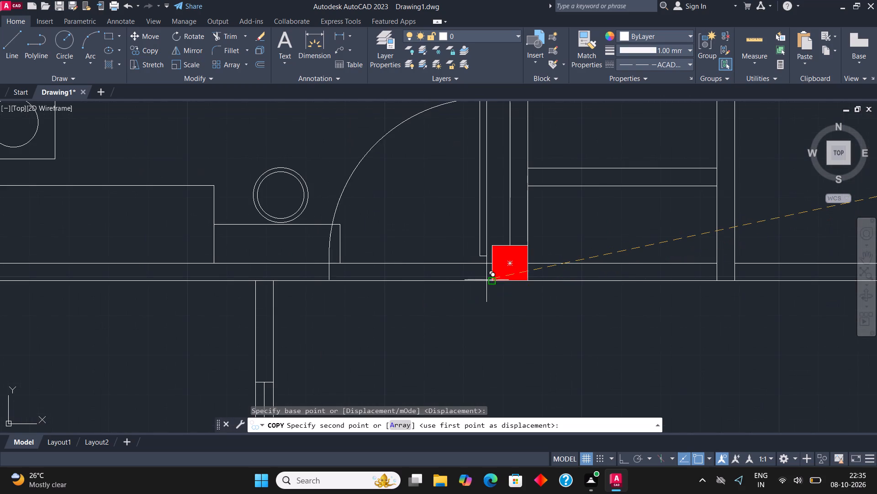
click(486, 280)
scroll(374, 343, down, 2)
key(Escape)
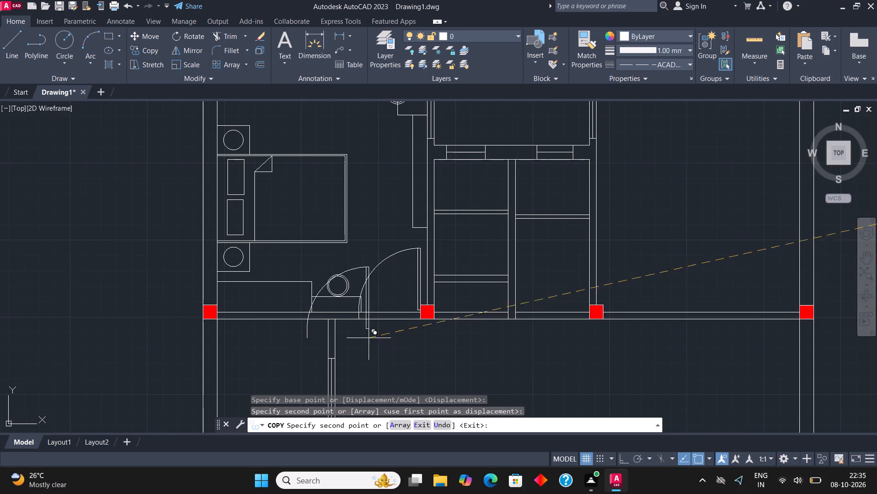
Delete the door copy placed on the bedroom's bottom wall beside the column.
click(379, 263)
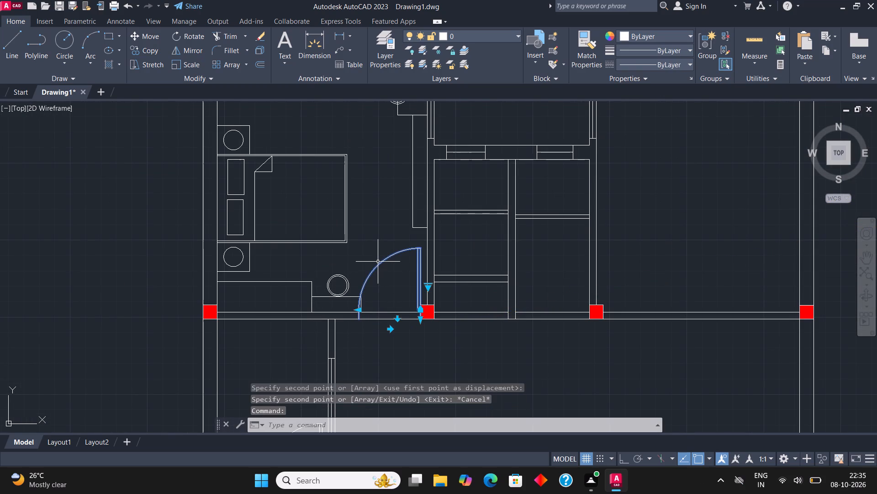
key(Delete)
Copy the small lower-left room's door to the bedroom's bottom wall, just left of the bottom-right column.
scroll(378, 262, down, 2)
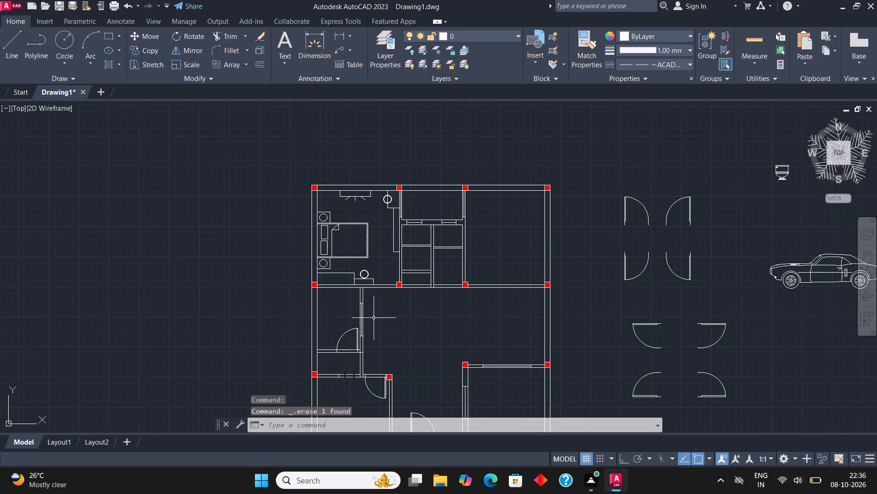
scroll(355, 325, up, 1)
click(331, 343)
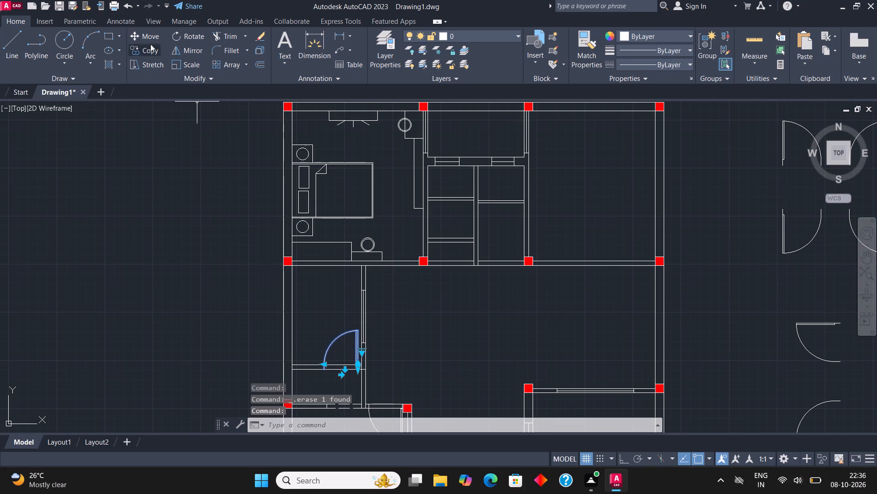
click(142, 50)
scroll(353, 375, up, 3)
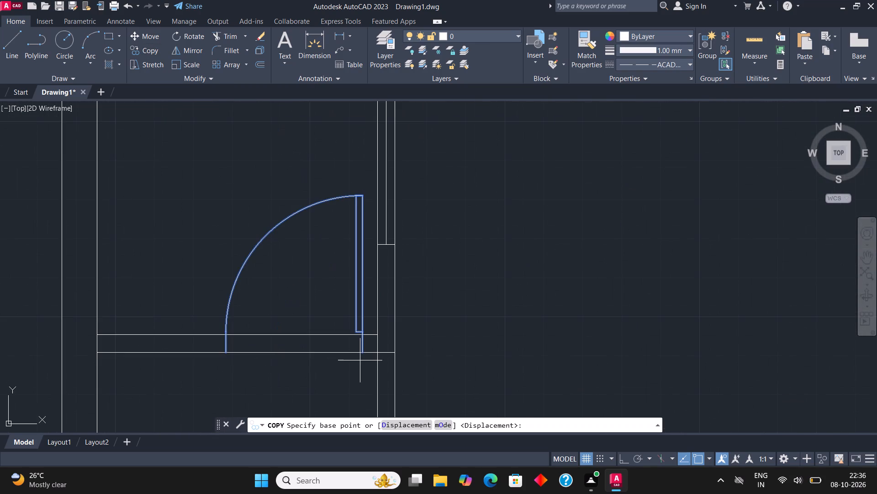
click(366, 351)
scroll(357, 403, down, 3)
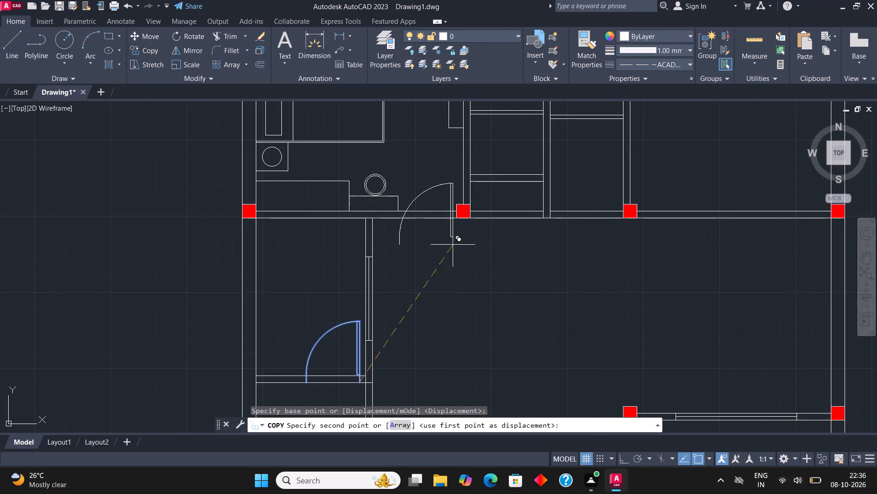
scroll(448, 233, up, 3)
scroll(438, 257, down, 3)
scroll(439, 204, up, 2)
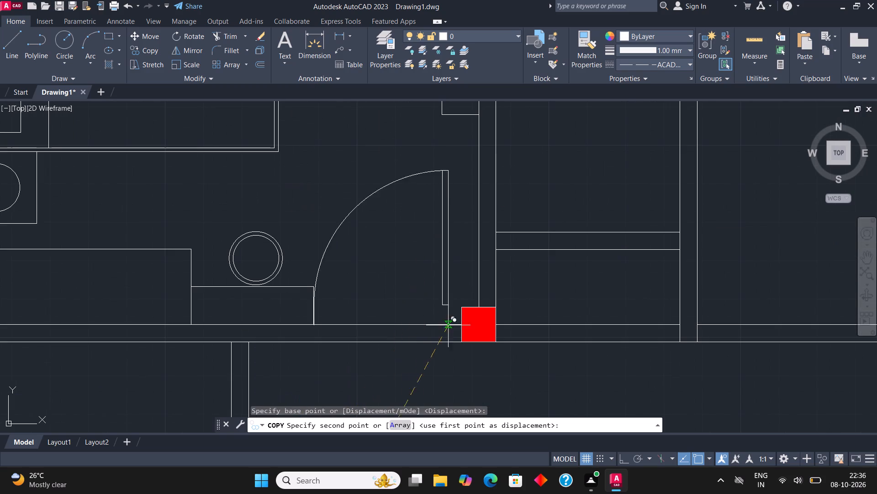
click(454, 340)
scroll(439, 338, down, 2)
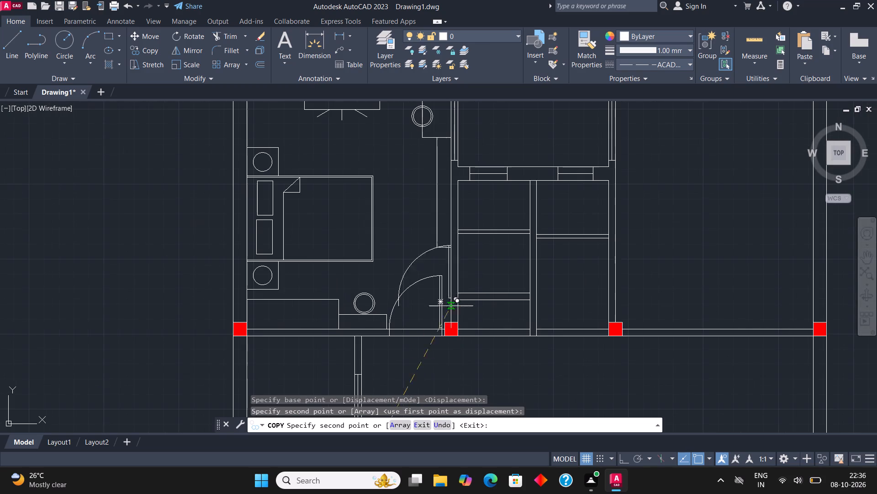
key(Escape)
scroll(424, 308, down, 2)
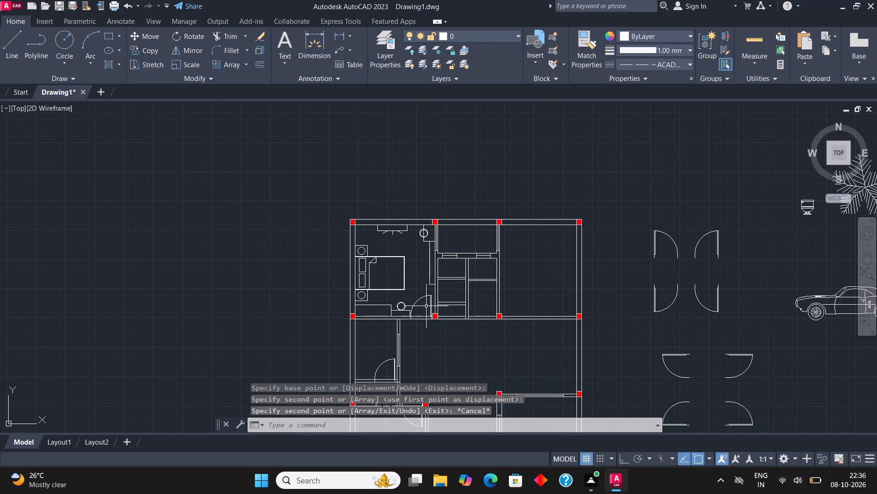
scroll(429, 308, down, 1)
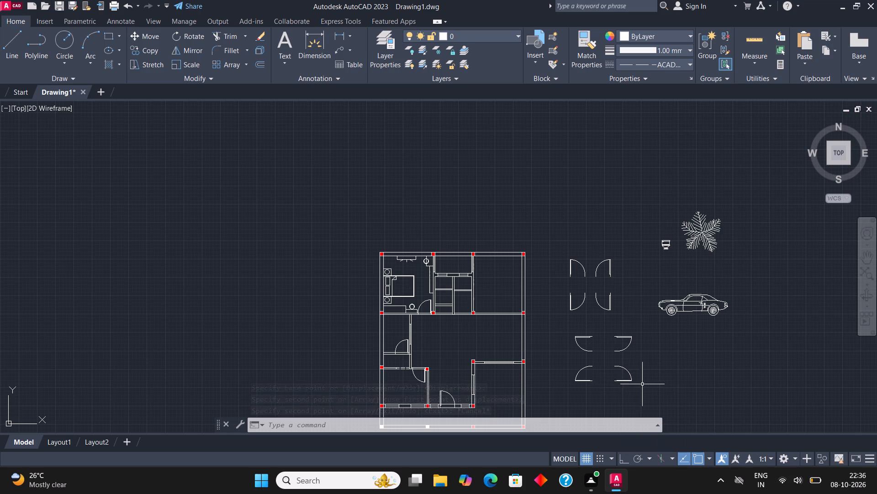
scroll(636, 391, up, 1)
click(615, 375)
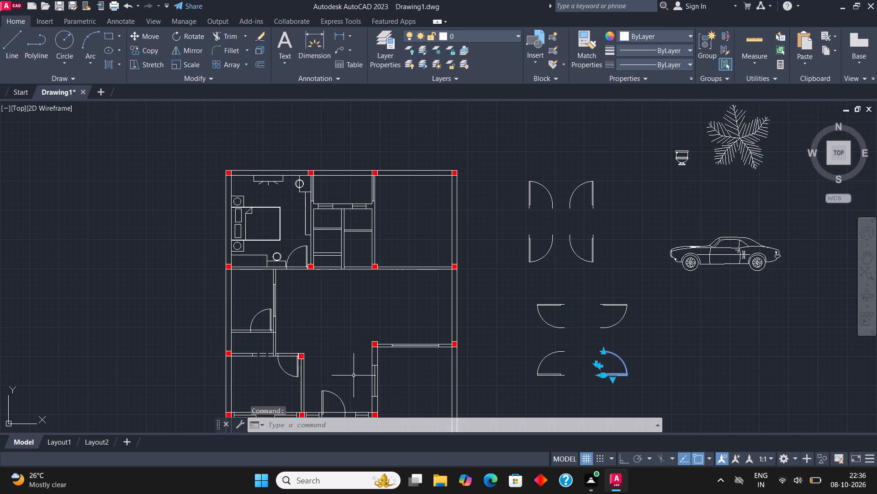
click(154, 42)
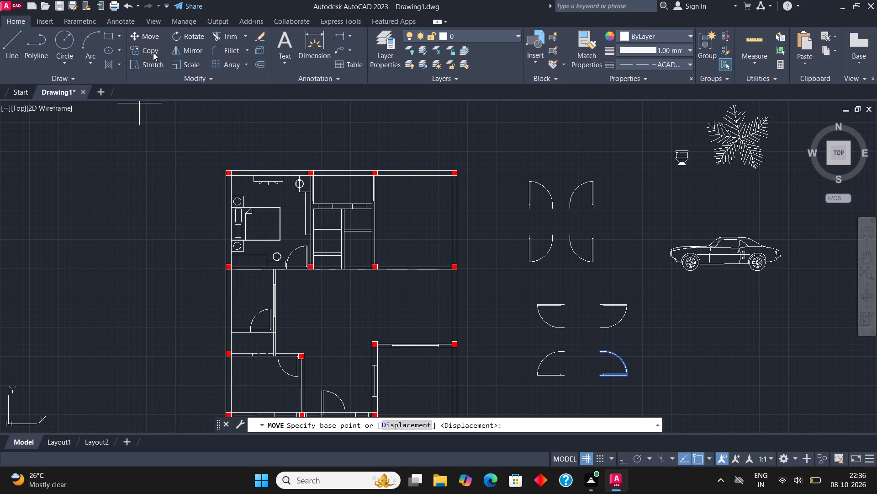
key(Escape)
Copy the lower-right door of the lower door set onto the bedroom's right wall, opening into the adjoining small middle-left room.
click(597, 350)
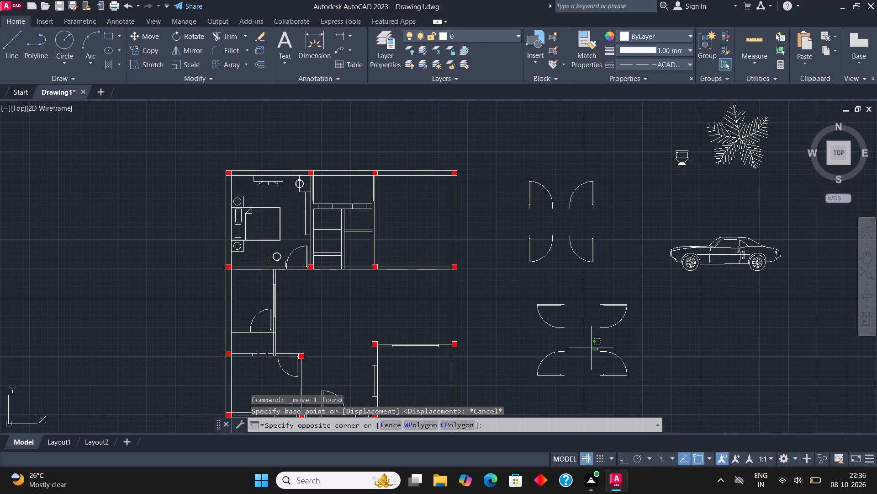
double_click(608, 390)
click(606, 382)
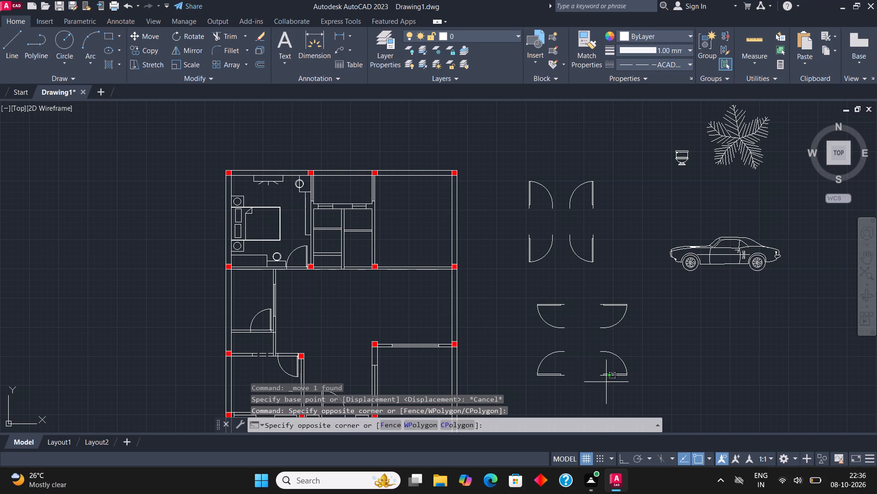
click(591, 367)
click(152, 46)
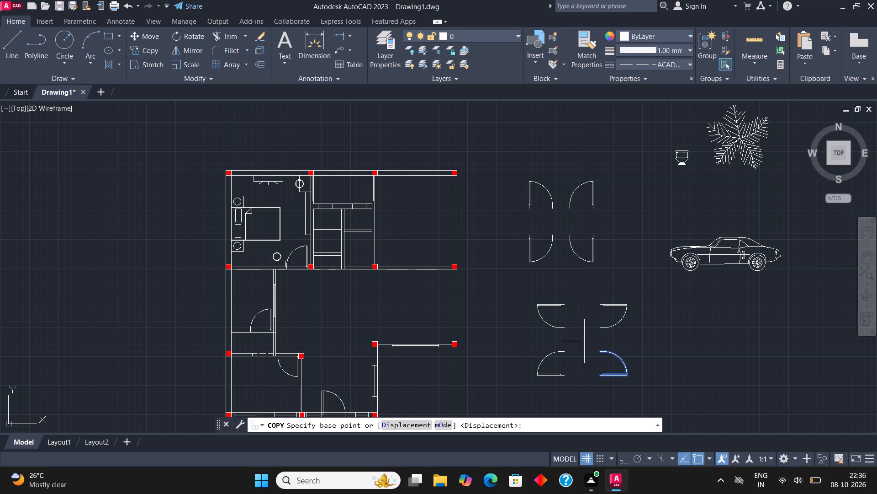
click(599, 375)
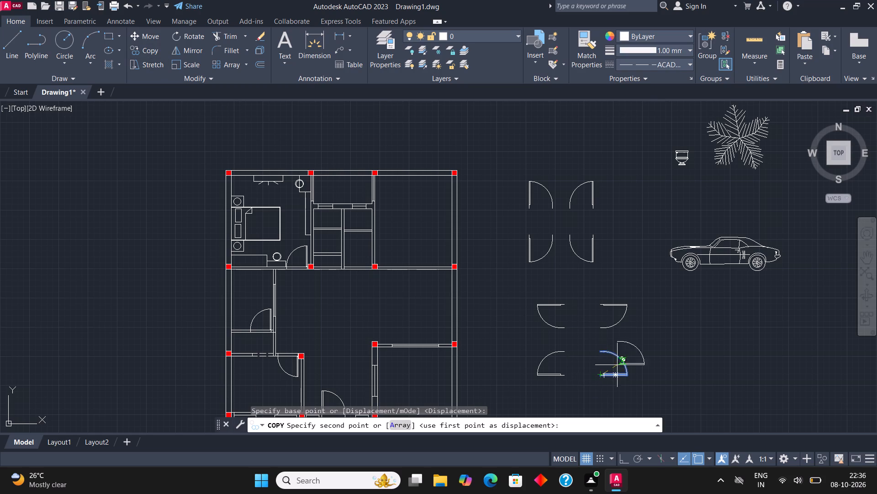
middle_drag(579, 231, 631, 345)
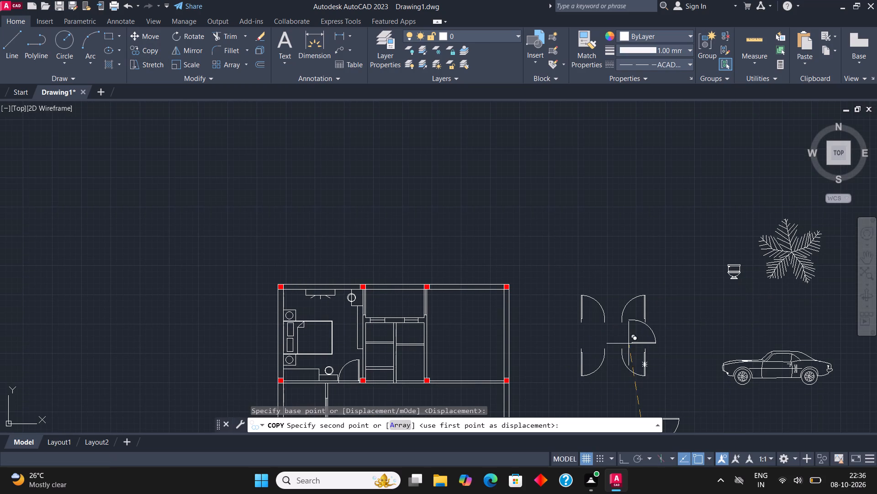
middle_drag(655, 304, 673, 268)
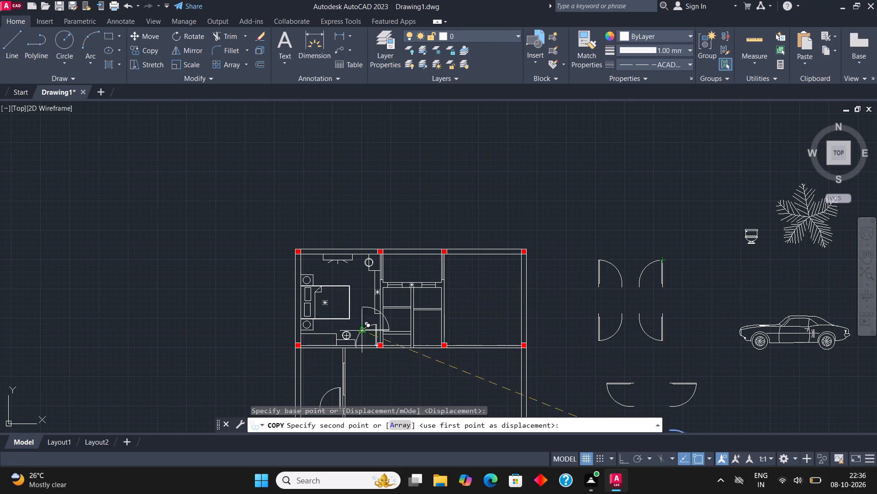
scroll(372, 332, up, 5)
click(384, 336)
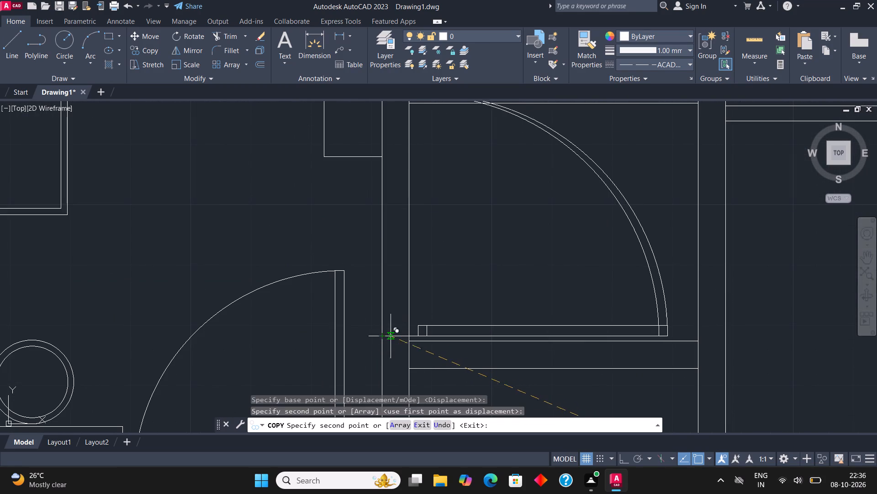
scroll(416, 362, down, 2)
key(Escape)
Scale the door on the bedroom's right wall down to about half size from its hinge-side corner.
click(475, 277)
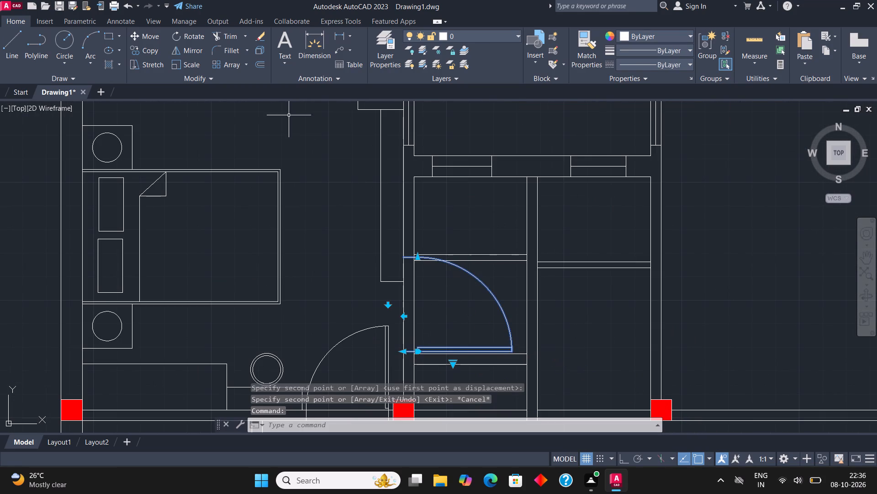
click(195, 62)
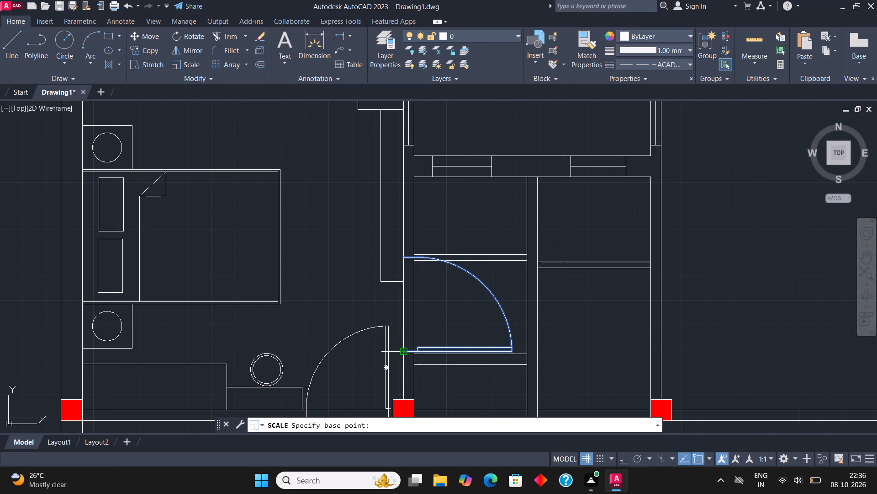
click(405, 350)
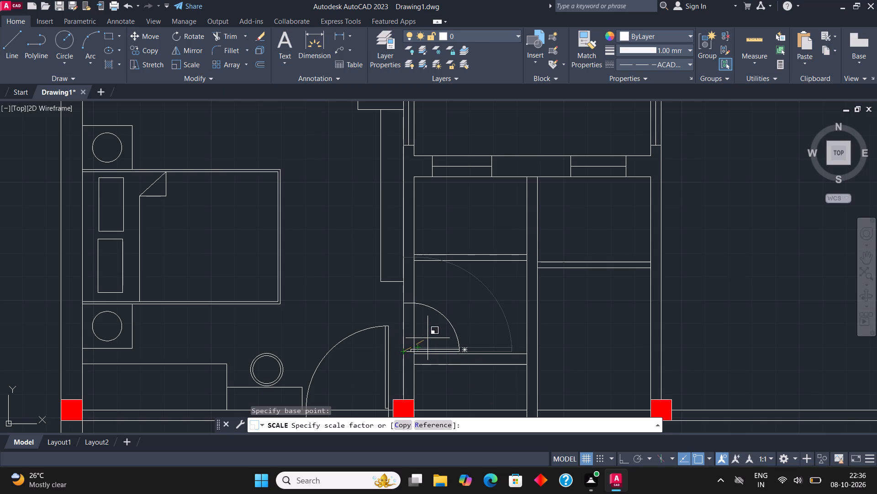
click(428, 338)
Copy the reduced door into the empty hall area below the small middle rooms.
scroll(428, 338, down, 1)
middle_drag(544, 339, 536, 334)
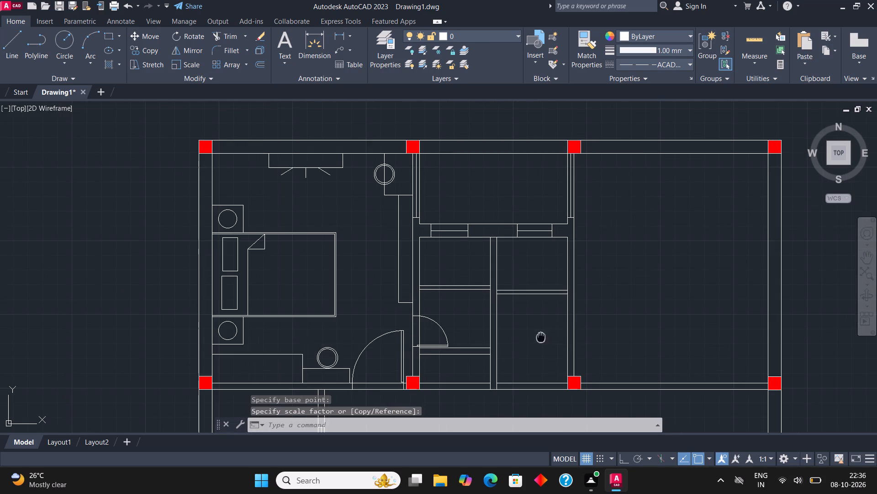
middle_drag(536, 334, 400, 292)
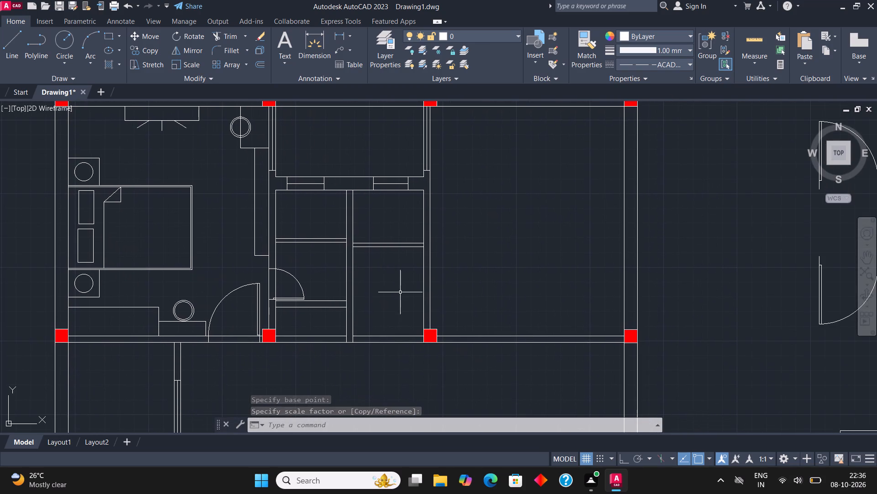
click(293, 276)
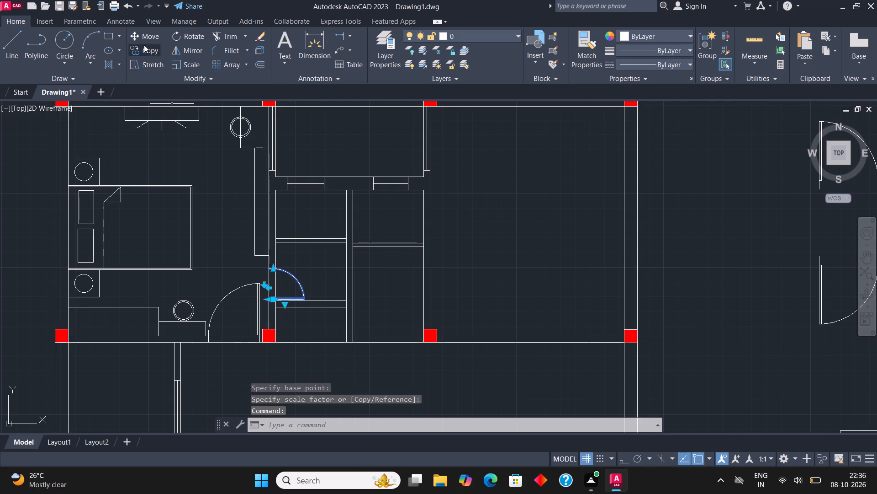
click(144, 47)
click(250, 311)
scroll(359, 275, down, 2)
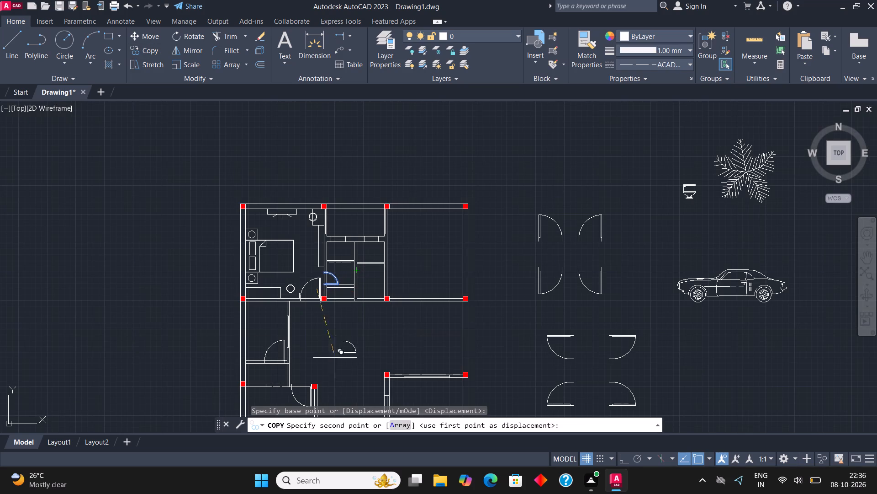
click(337, 340)
scroll(338, 334, up, 1)
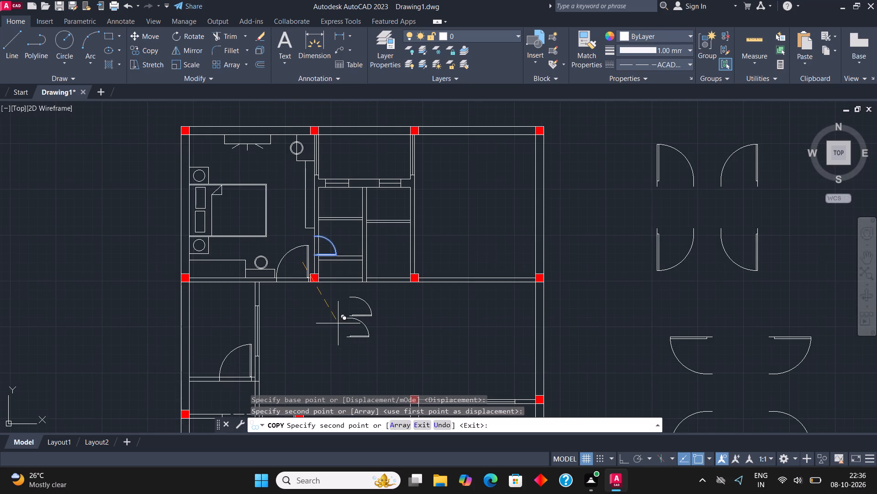
scroll(338, 323, up, 1)
key(Escape)
Turn Ortho on and rotate the small door copy in the hall 90° counterclockwise.
click(364, 362)
click(361, 344)
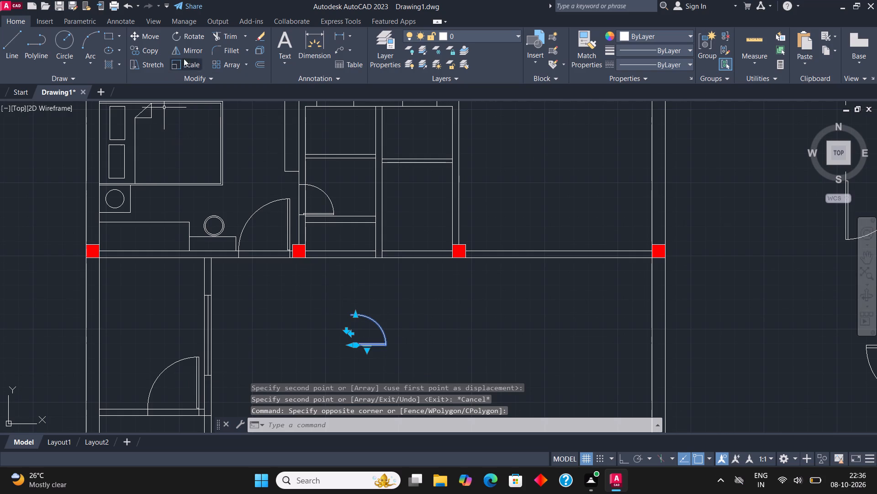
click(190, 38)
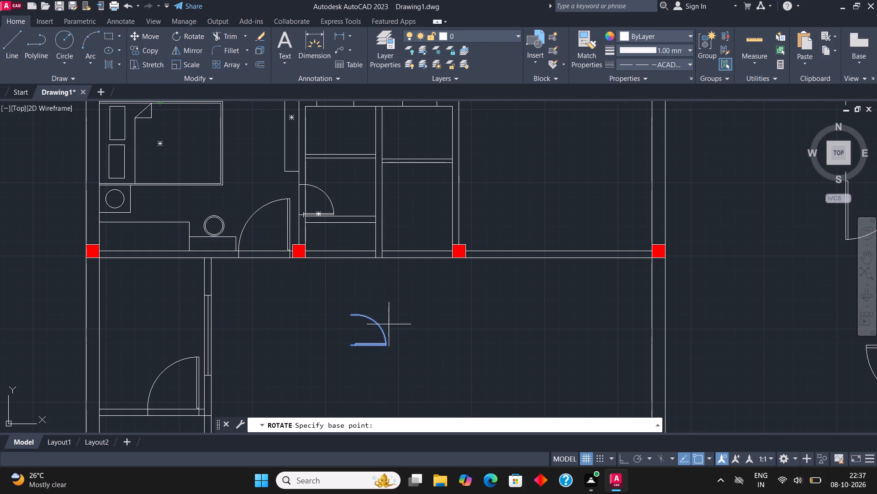
click(387, 327)
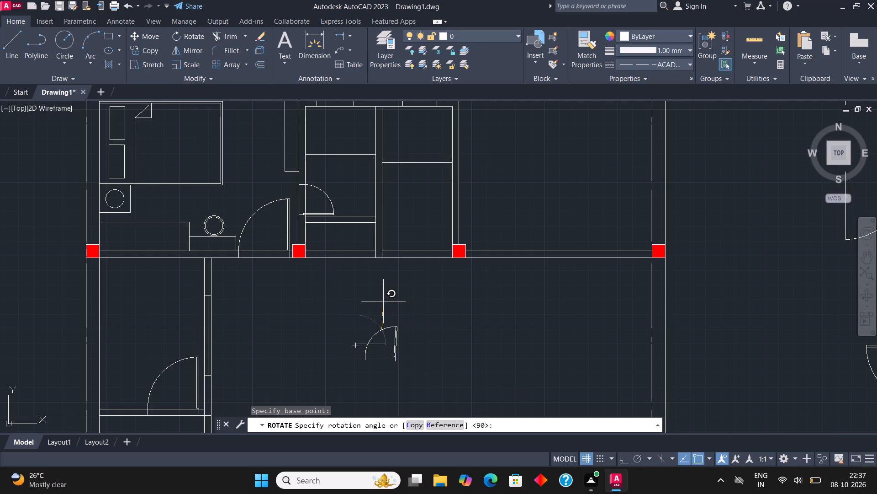
key(F8)
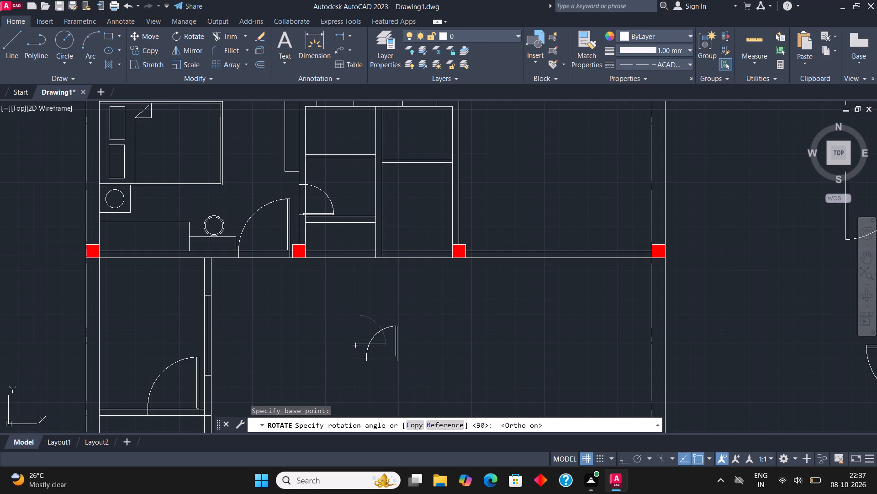
click(383, 301)
Mirror the rotated small door across a vertical line to its right, keeping the source door.
click(387, 331)
click(378, 319)
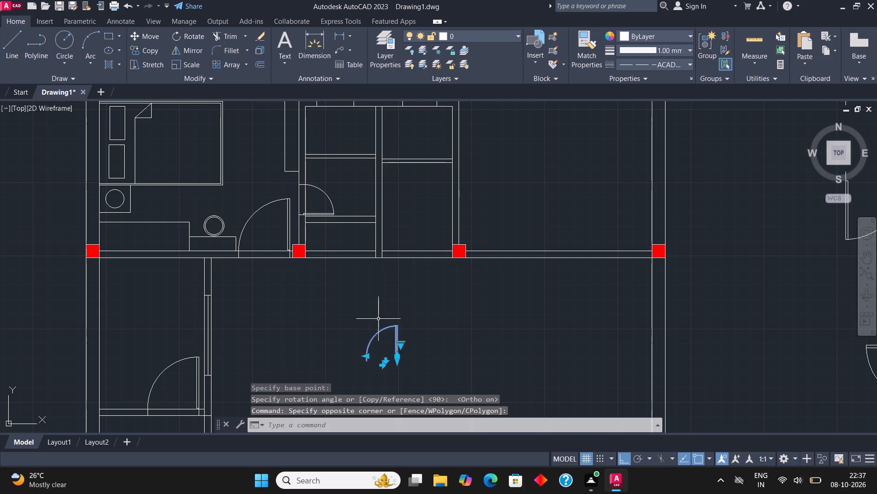
click(188, 50)
click(418, 345)
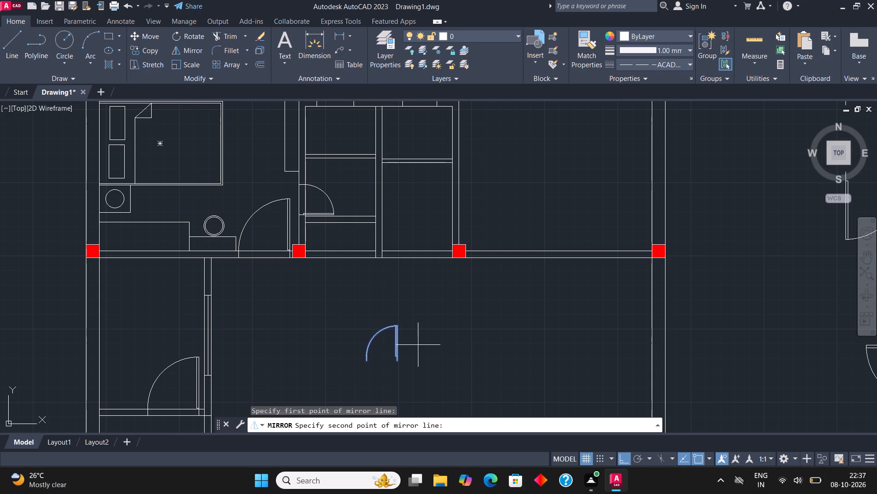
click(419, 363)
click(413, 429)
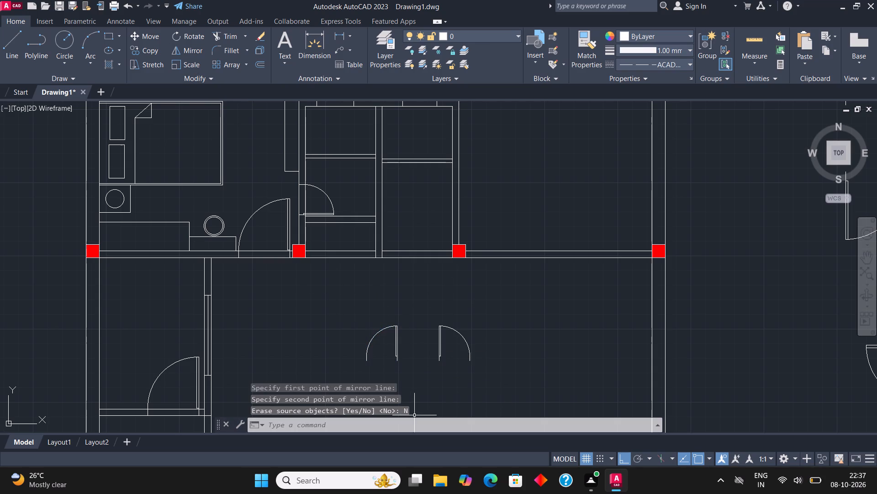
Copy the mirrored small door from the hall, Ortho off, to the lower wall of the right-hand small middle room, beside its left wall.
click(441, 342)
click(147, 52)
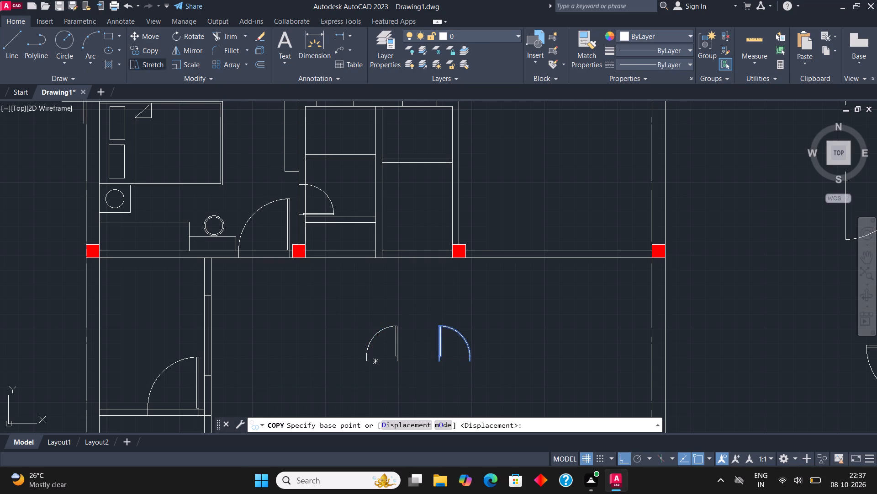
click(441, 364)
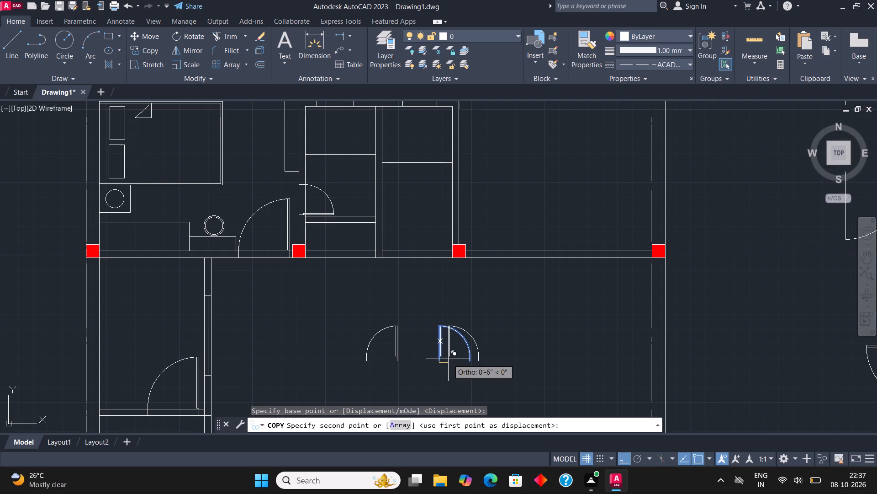
scroll(449, 363, down, 2)
scroll(429, 317, up, 3)
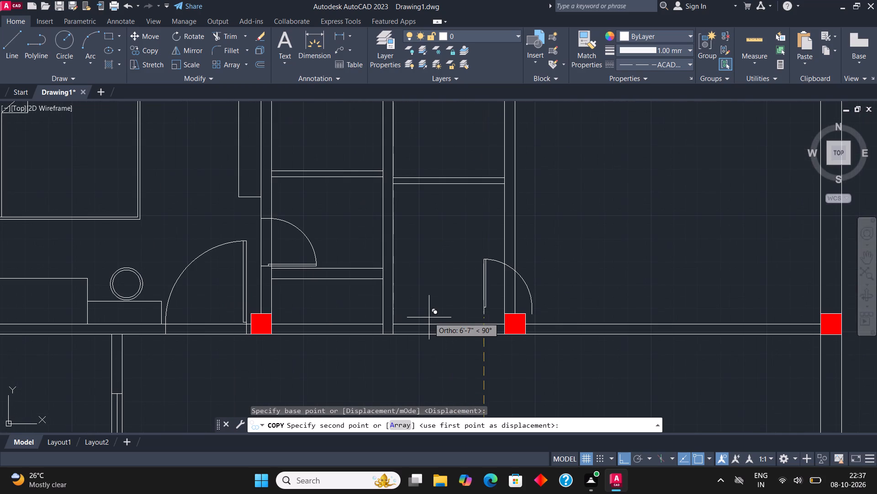
key(F8)
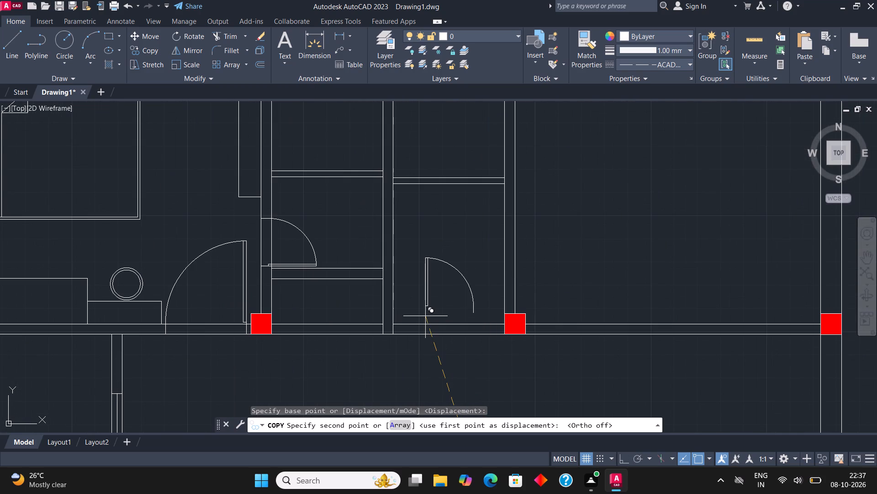
click(399, 333)
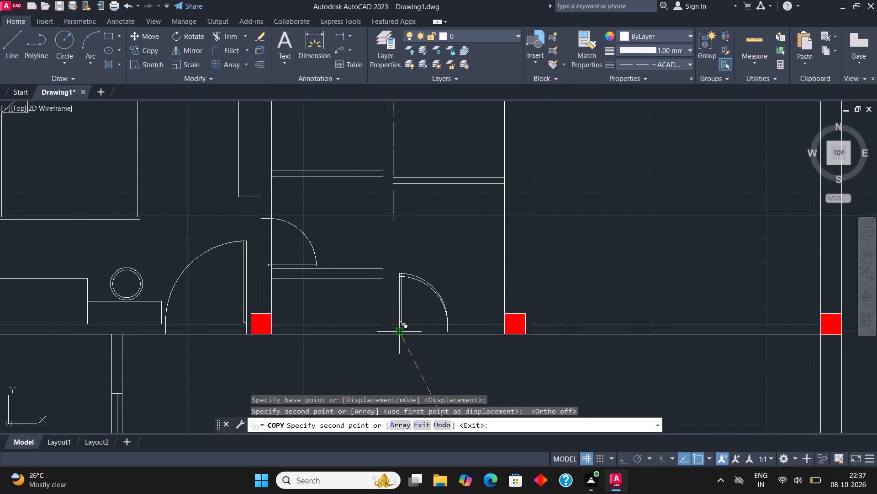
key(Escape)
Move the copied small door slightly so its hinge-side end sits on the outer line of the lower wall.
scroll(447, 367, up, 3)
scroll(409, 330, down, 2)
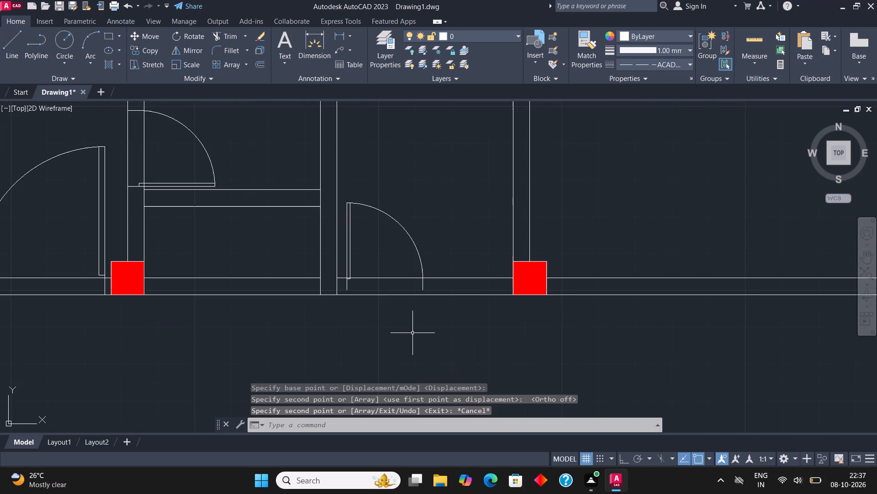
scroll(347, 276, up, 1)
click(347, 274)
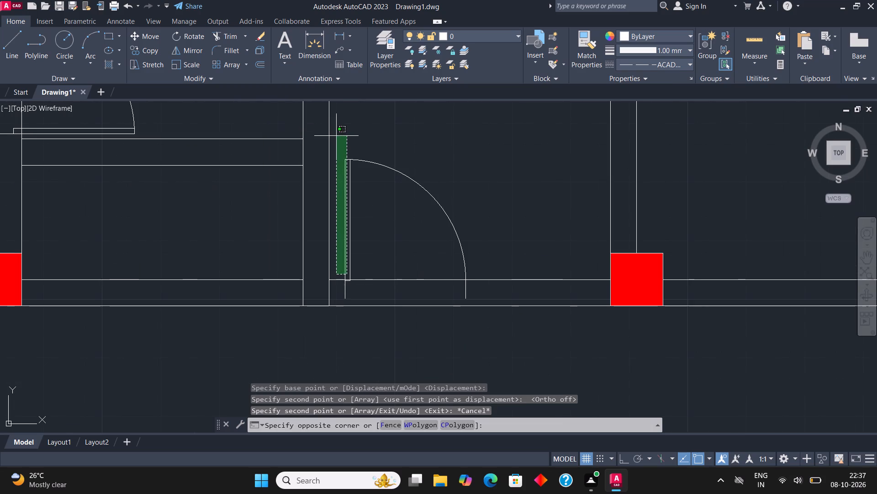
click(336, 136)
click(143, 36)
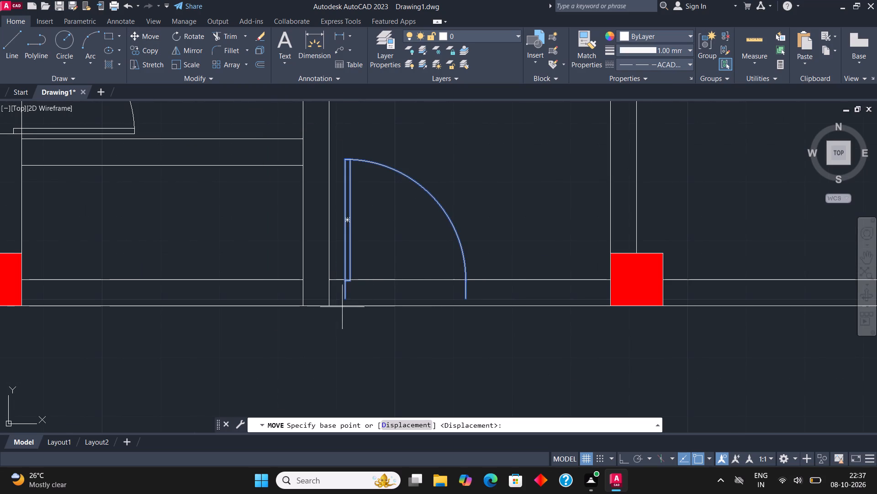
scroll(338, 316, up, 3)
click(354, 245)
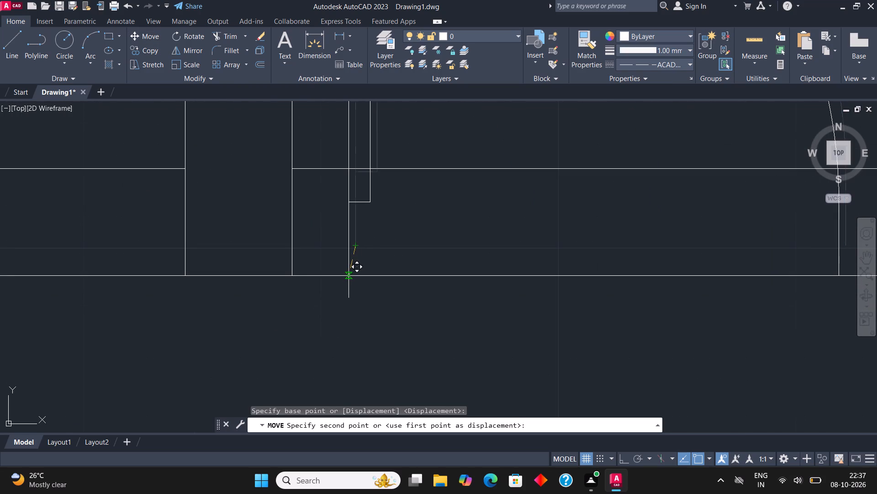
click(349, 276)
scroll(343, 303, down, 6)
middle_drag(408, 295, 416, 275)
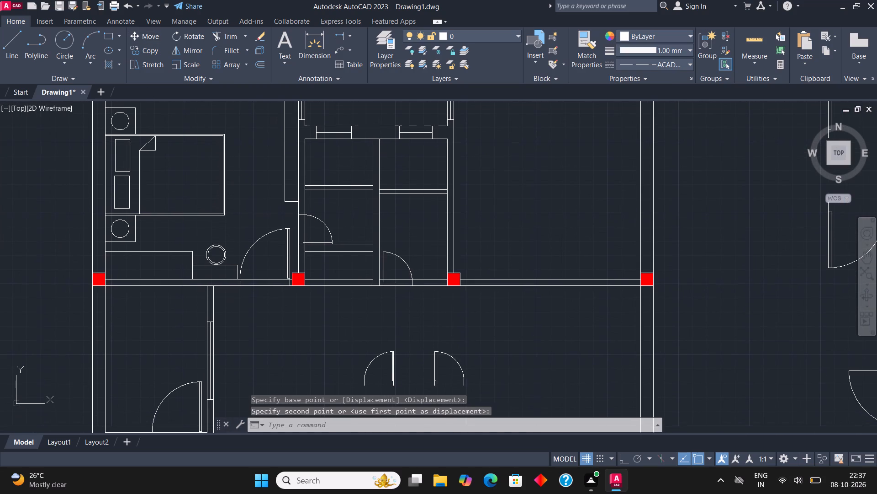
Copy the upper-left full-size door of the spare set onto the upper-right room's lower wall, just right of the middle column.
scroll(416, 275, down, 1)
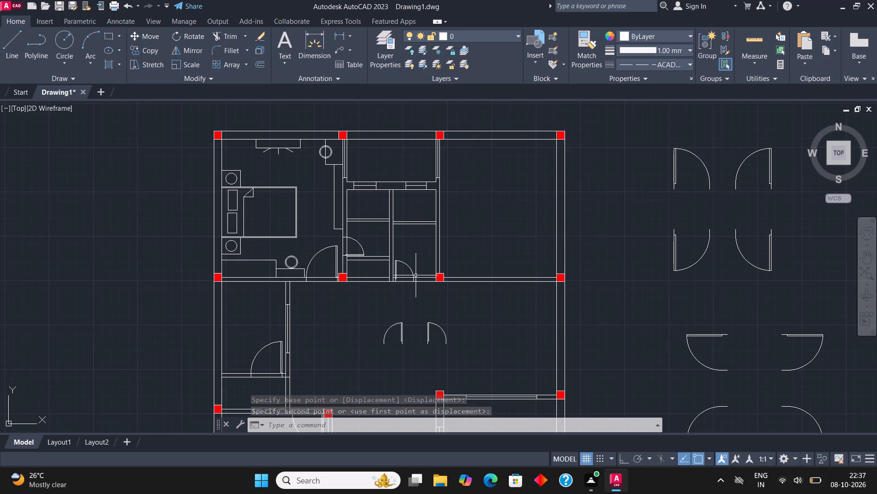
click(675, 179)
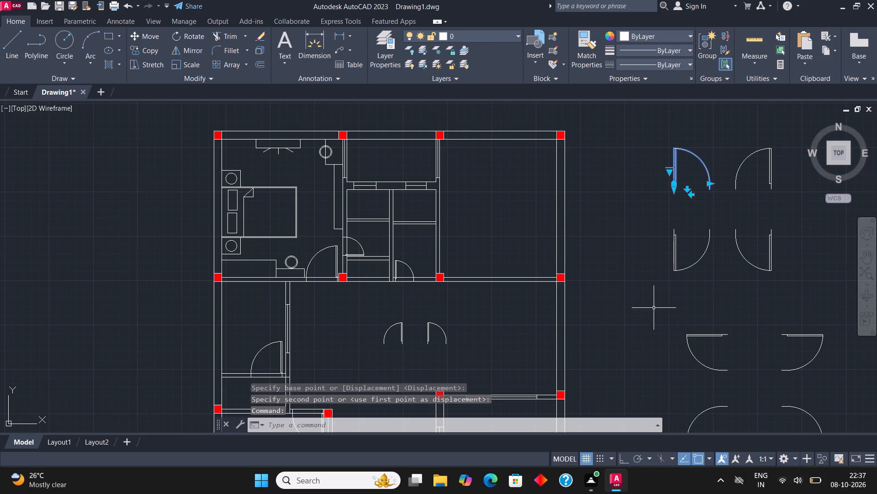
click(149, 48)
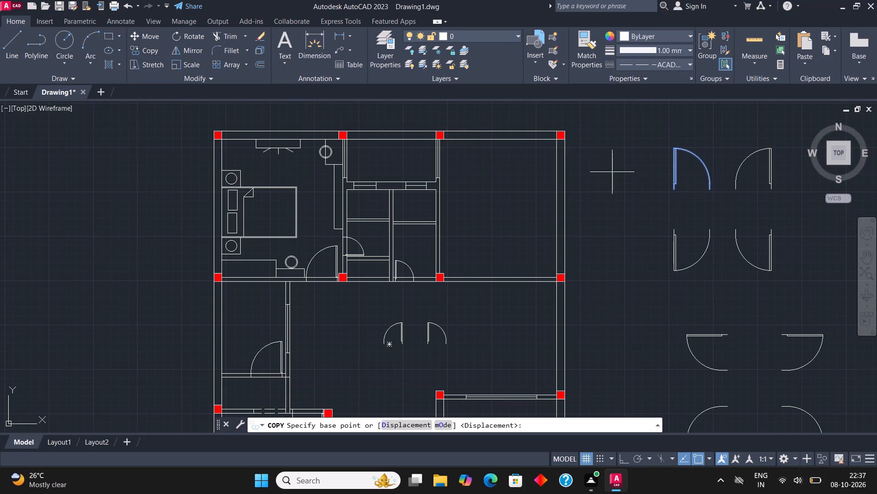
click(674, 189)
scroll(477, 283, up, 3)
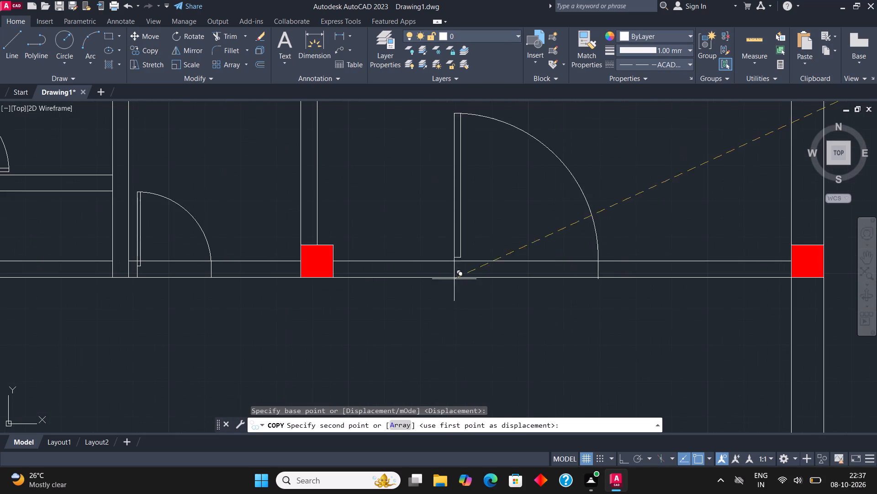
click(351, 275)
scroll(404, 236, down, 2)
key(Escape)
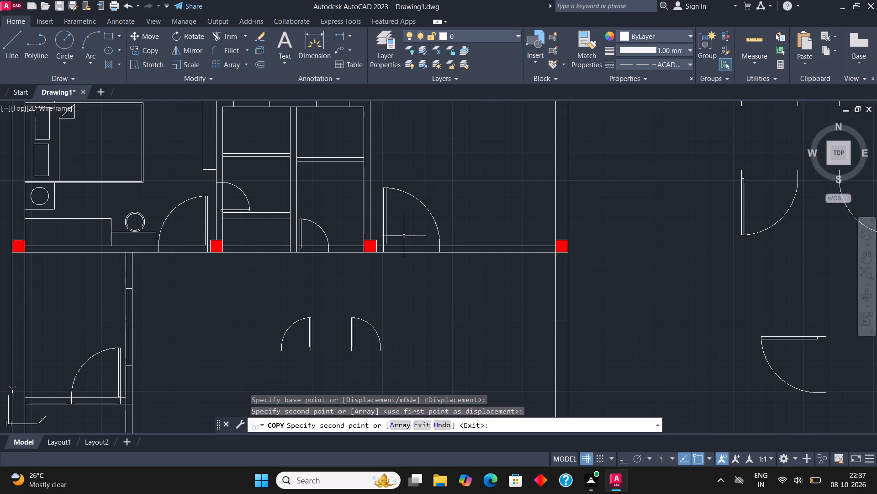
Copy the spare set's upper-right full-size door onto the windowed wall below the hall, near that wall's left column.
scroll(409, 233, up, 2)
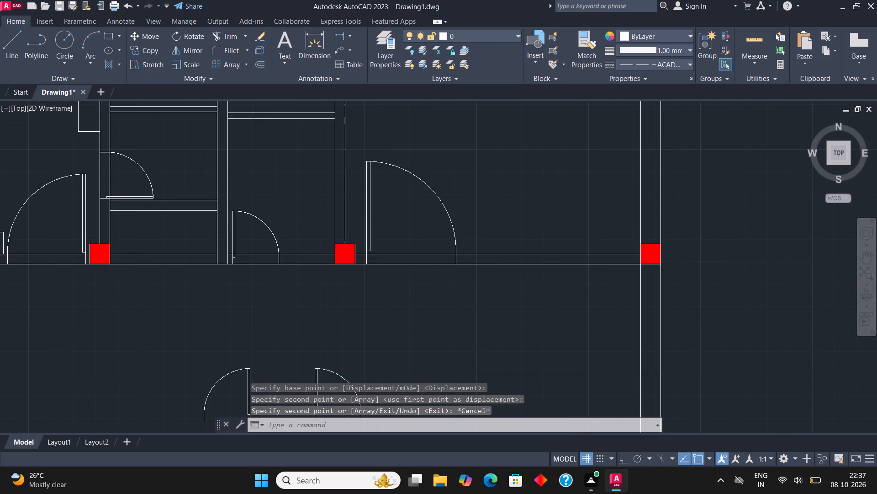
scroll(409, 233, down, 3)
middle_drag(418, 247, 424, 242)
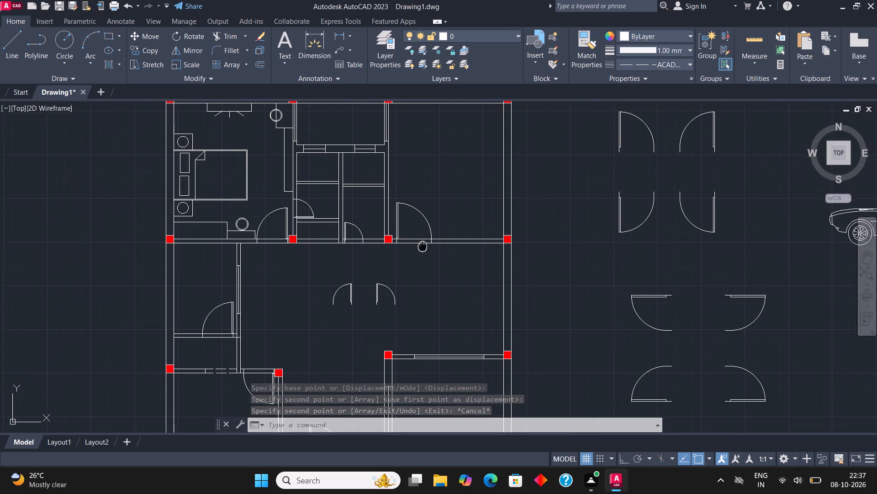
middle_drag(424, 242, 430, 235)
scroll(430, 235, down, 2)
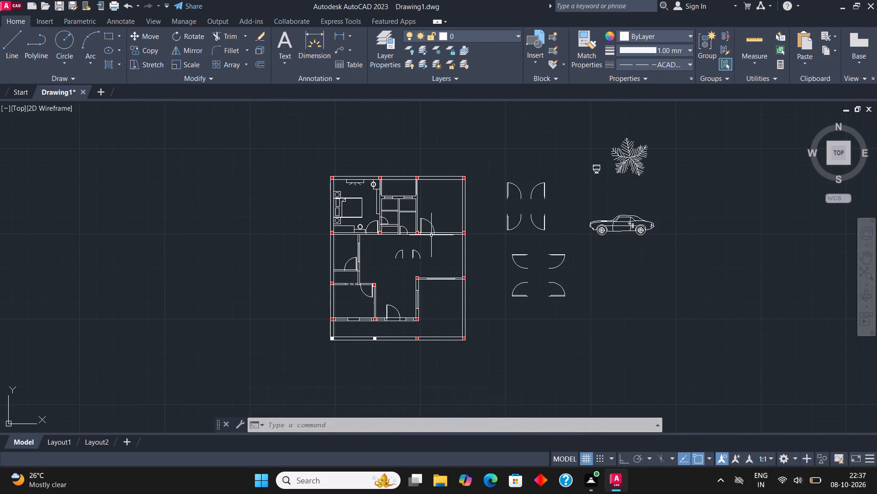
scroll(539, 190, up, 1)
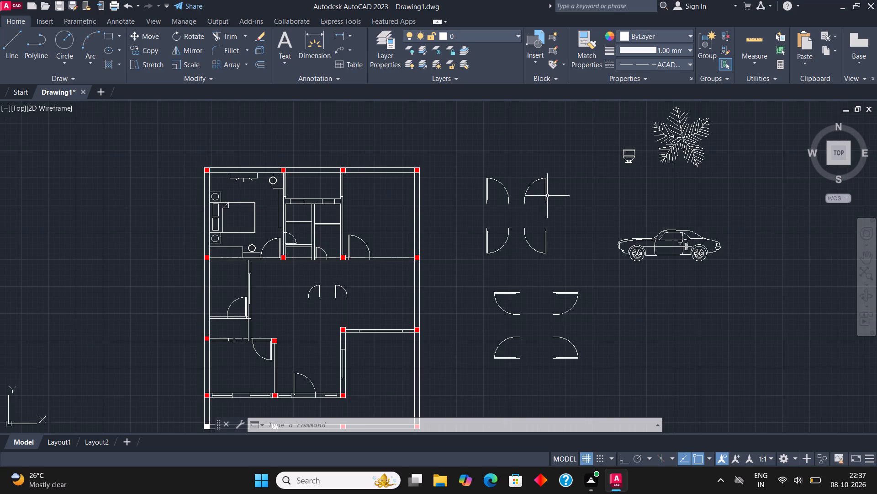
click(547, 196)
click(159, 49)
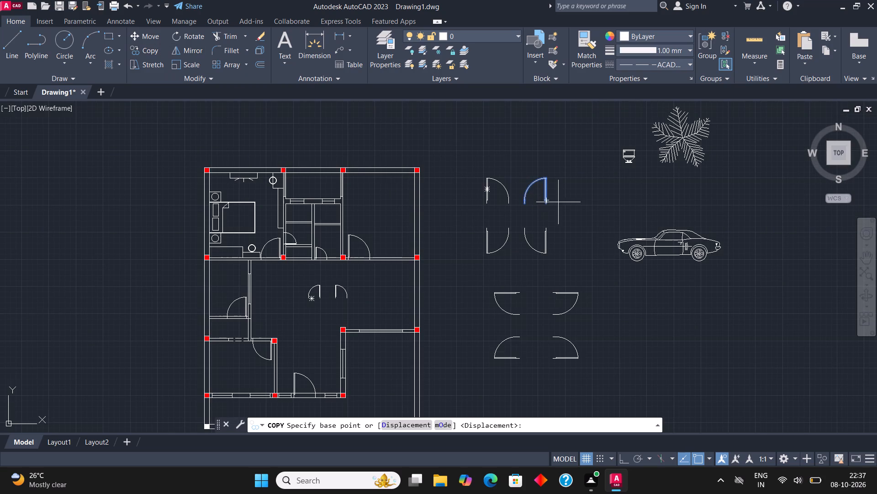
scroll(550, 205, up, 3)
click(530, 199)
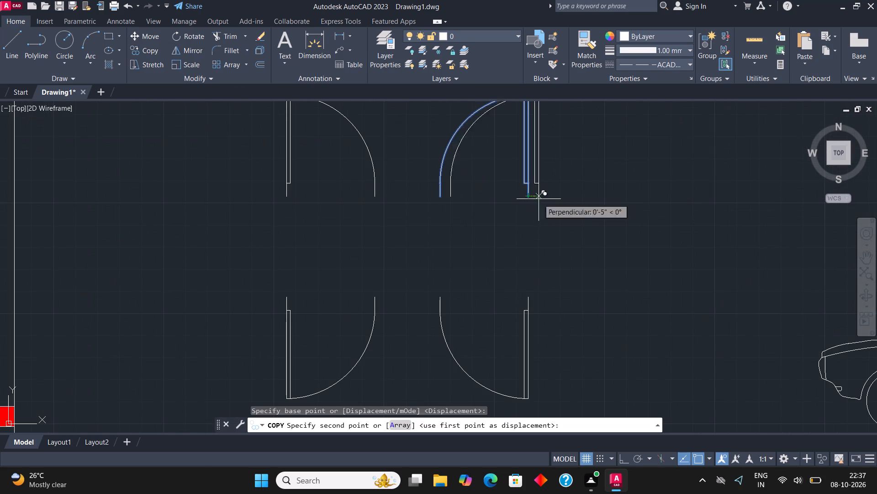
scroll(554, 209, down, 3)
middle_drag(369, 355, 428, 309)
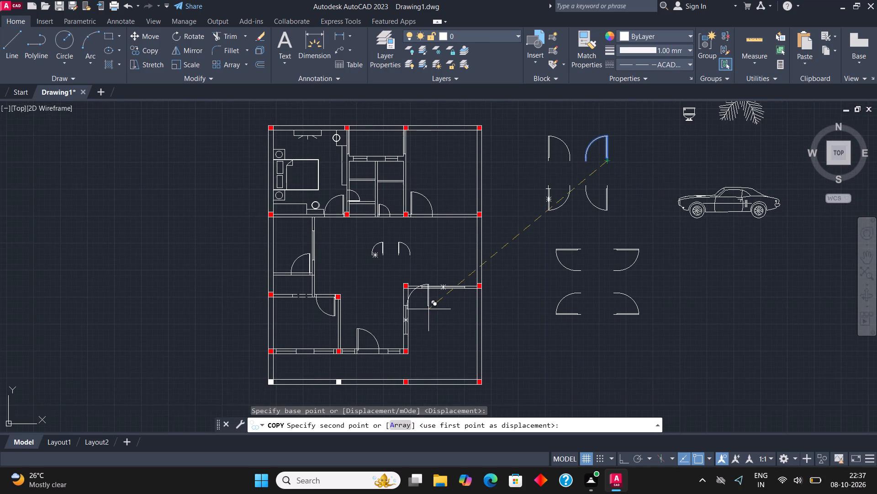
scroll(427, 309, up, 3)
scroll(427, 237, up, 3)
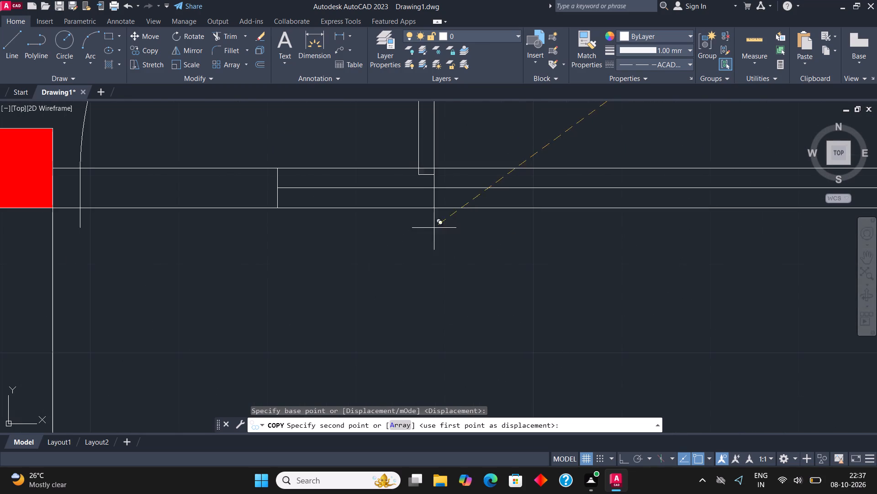
click(445, 210)
scroll(436, 254, down, 3)
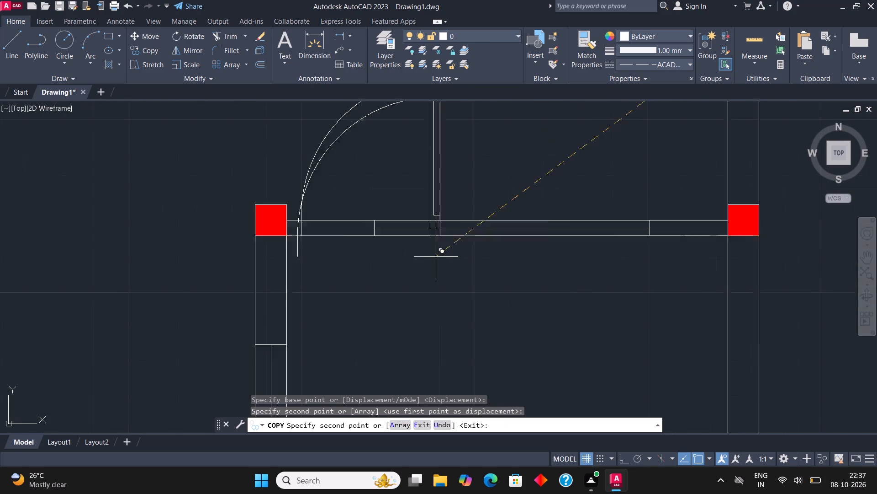
key(Escape)
Move the window in that wall a short distance right along the wall line, away from the left column.
middle_drag(483, 261, 443, 286)
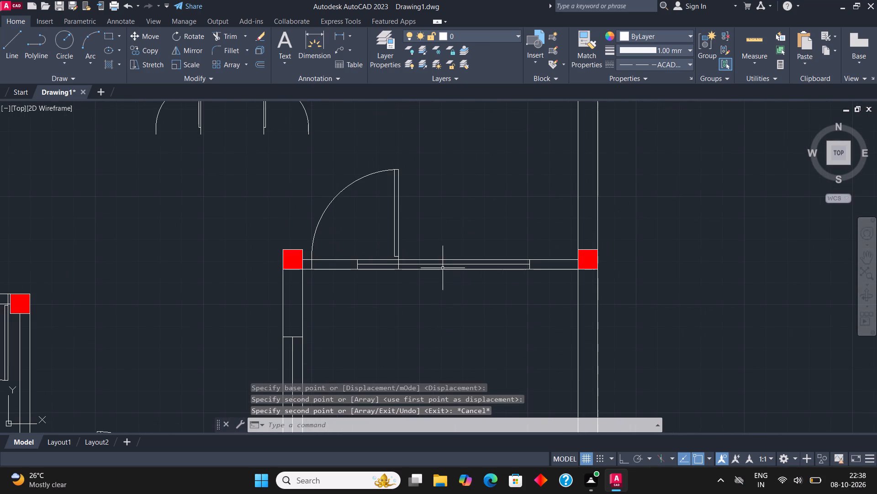
scroll(454, 251, up, 1)
click(289, 297)
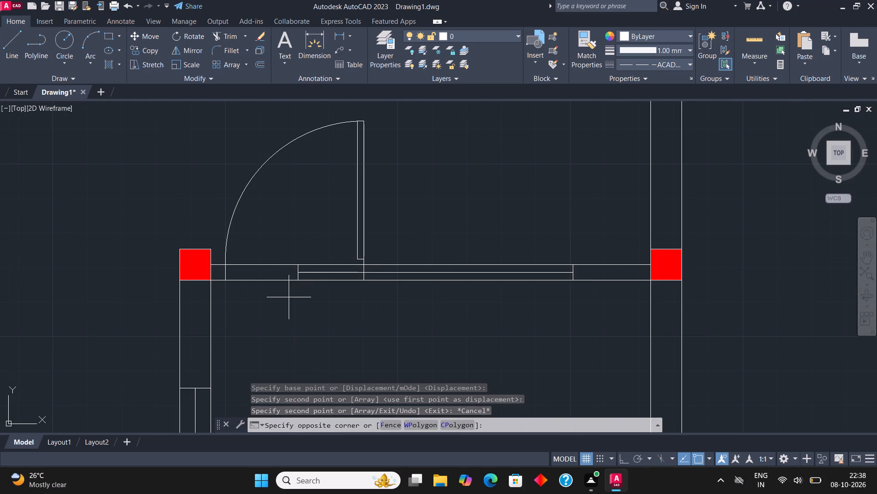
click(586, 264)
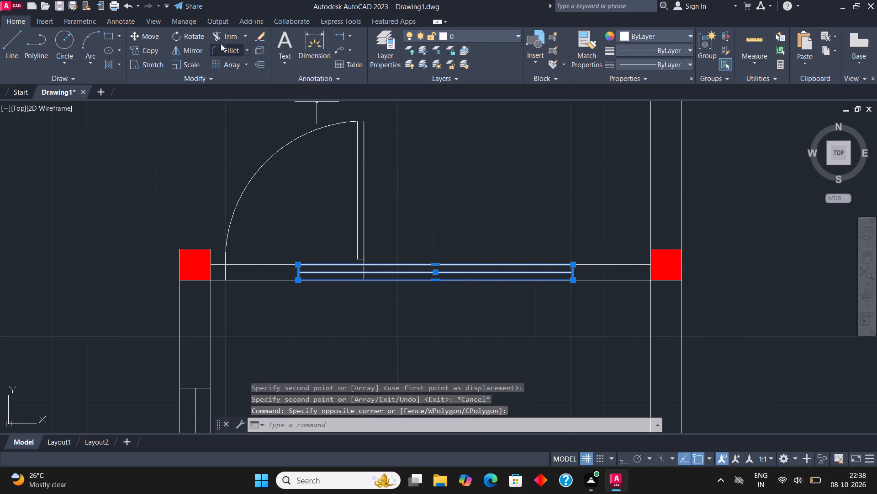
click(150, 37)
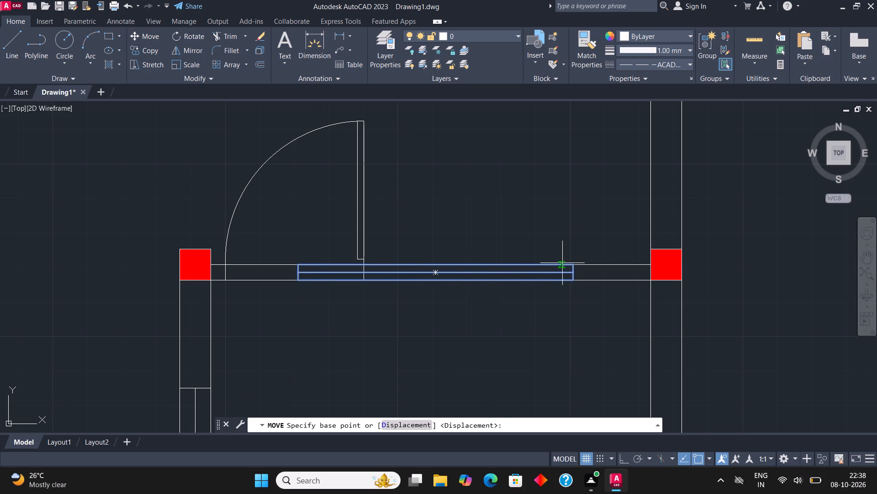
click(571, 266)
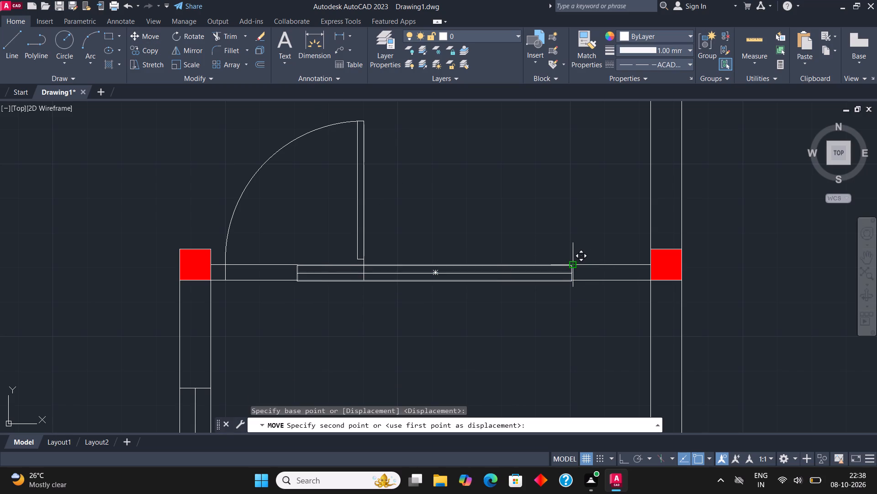
click(602, 265)
key(Escape)
Trim away the window's centre line and end line where they extend left of the door's hinge-side jamb.
scroll(380, 266, up, 2)
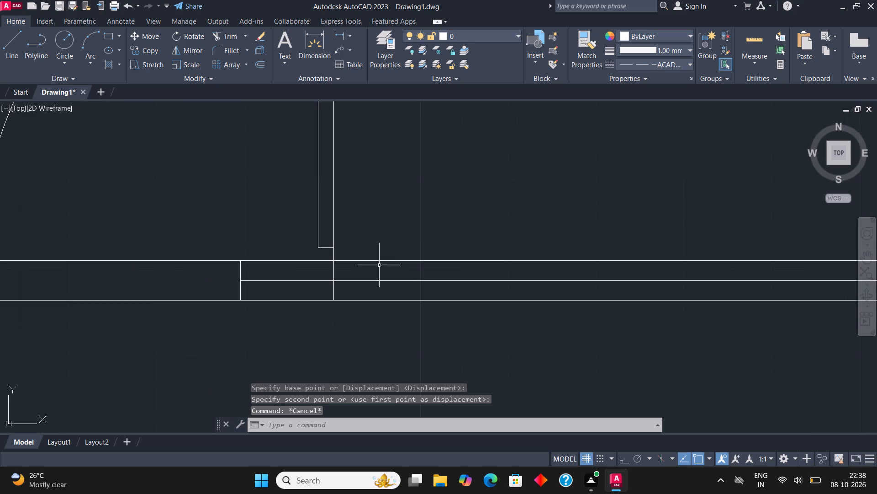
scroll(256, 285, down, 1)
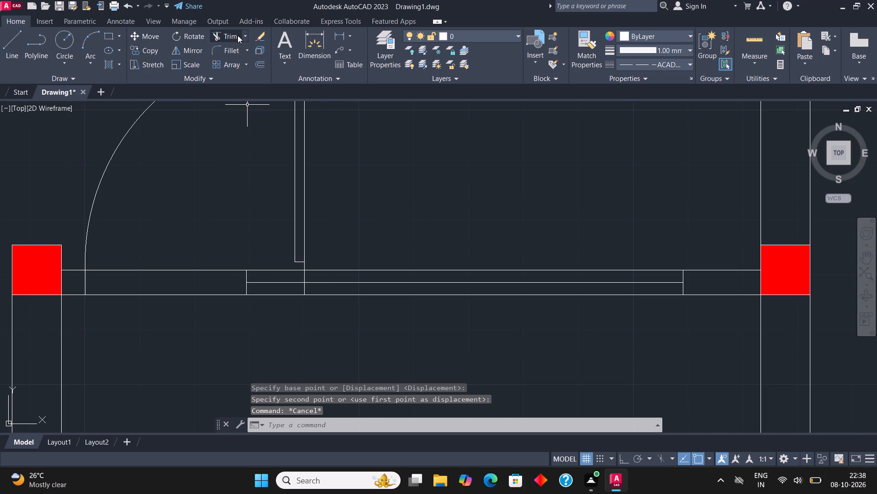
click(238, 35)
click(279, 284)
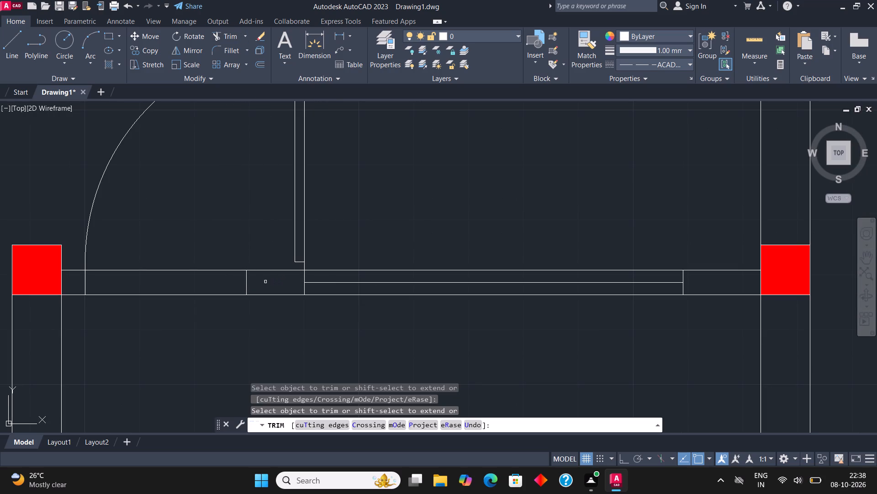
click(245, 277)
key(Escape)
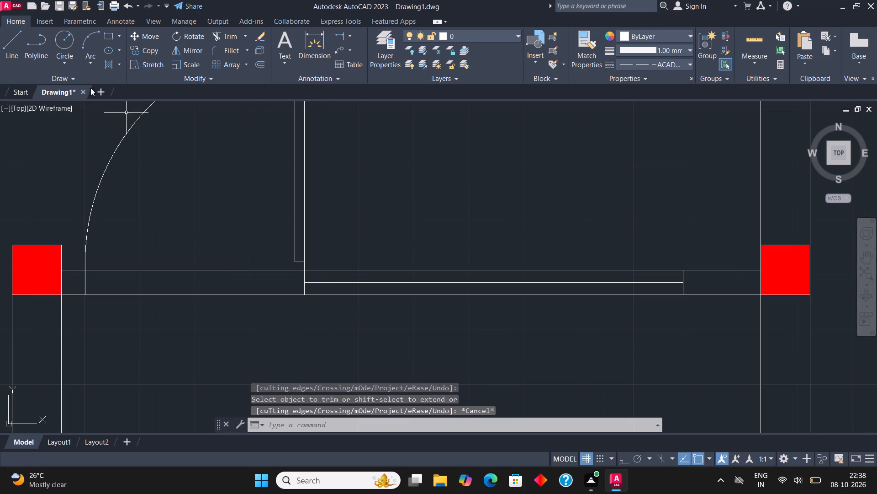
Draw a new end line across the window a short distance right of the door jamb, and trim the window's centre line left of it.
click(14, 37)
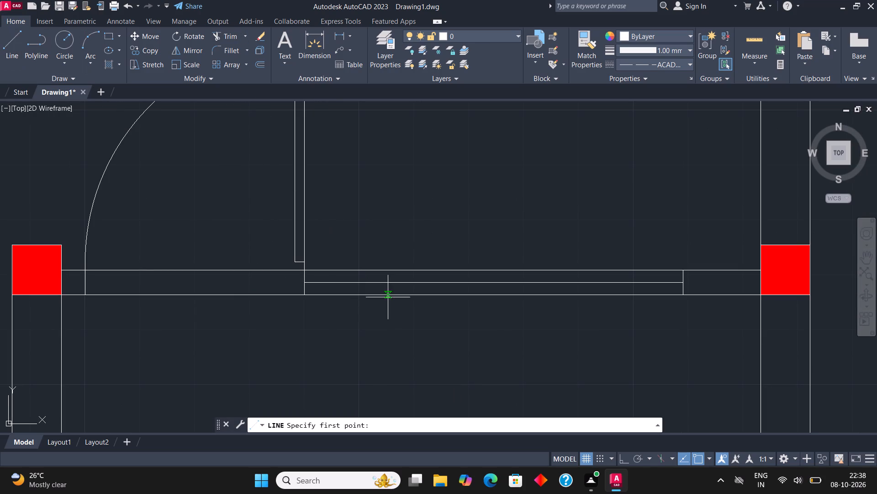
click(378, 272)
click(378, 291)
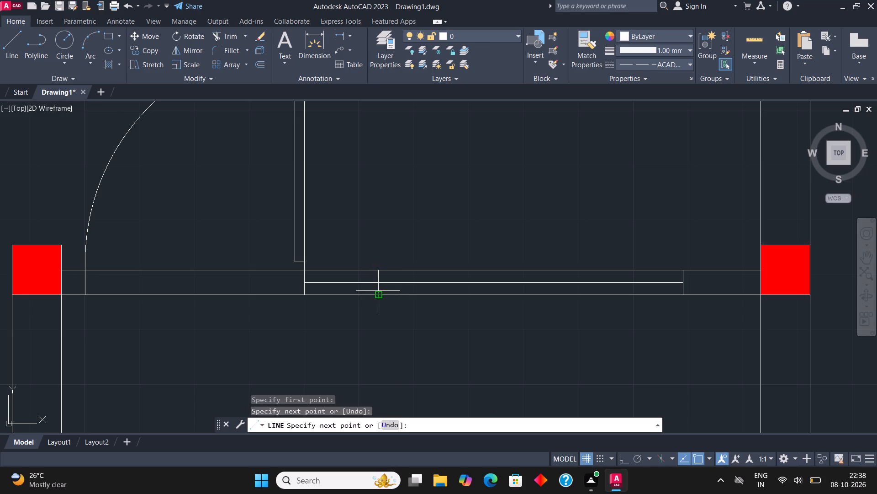
key(Escape)
click(228, 31)
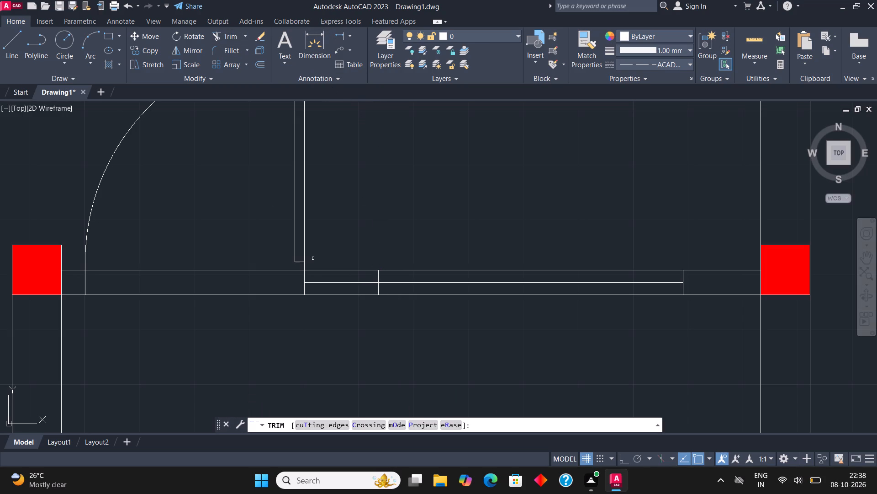
click(327, 284)
key(Escape)
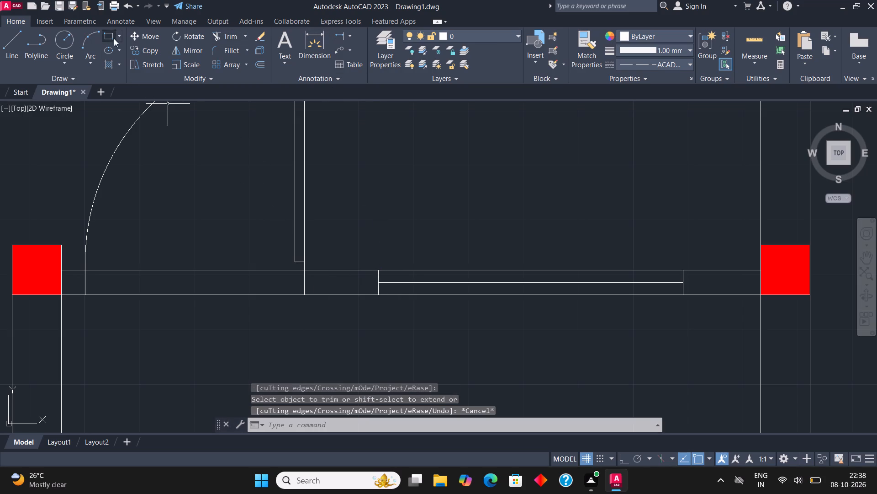
Draw a rectangle outlining the shortened window between its two end lines across the full wall thickness.
click(111, 34)
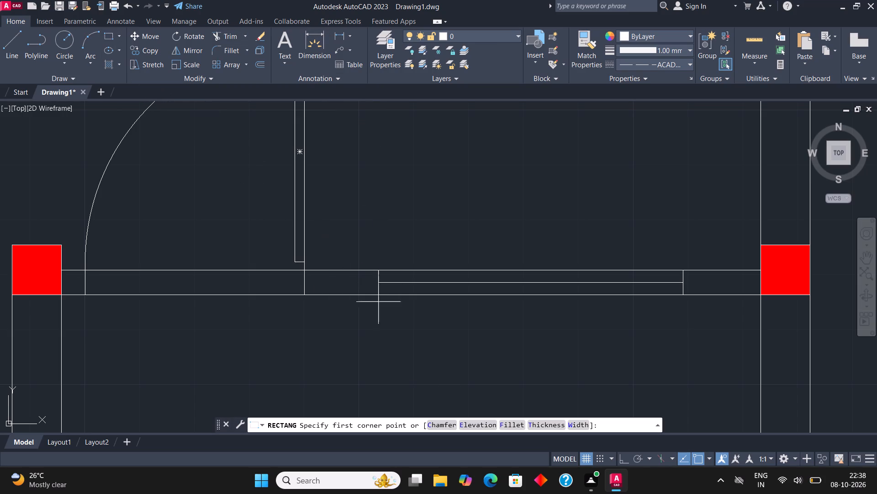
click(378, 297)
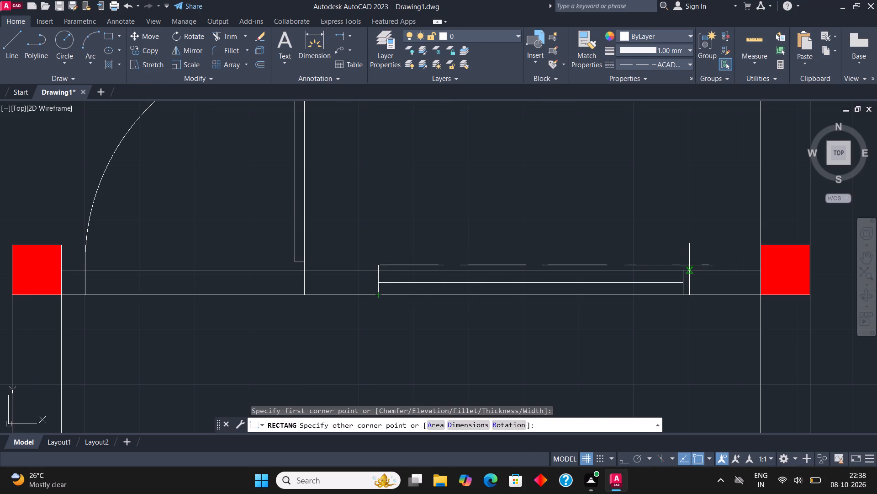
click(682, 269)
key(Escape)
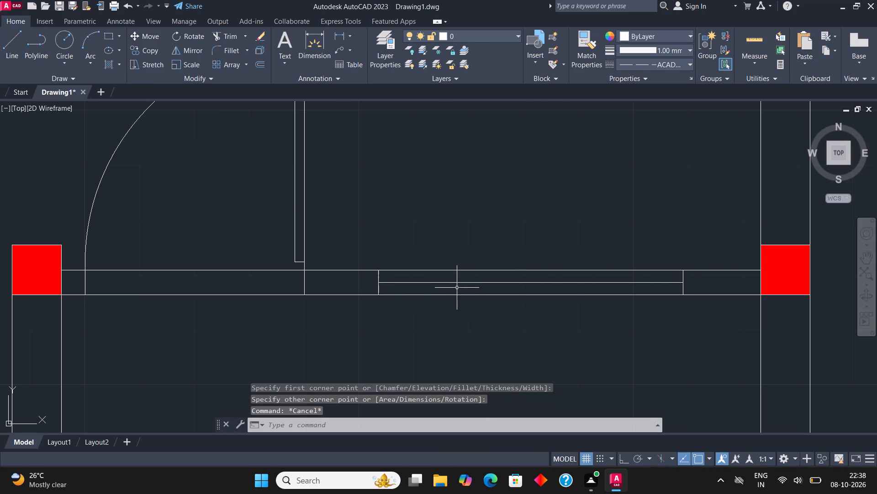
click(324, 319)
click(695, 240)
key(Escape)
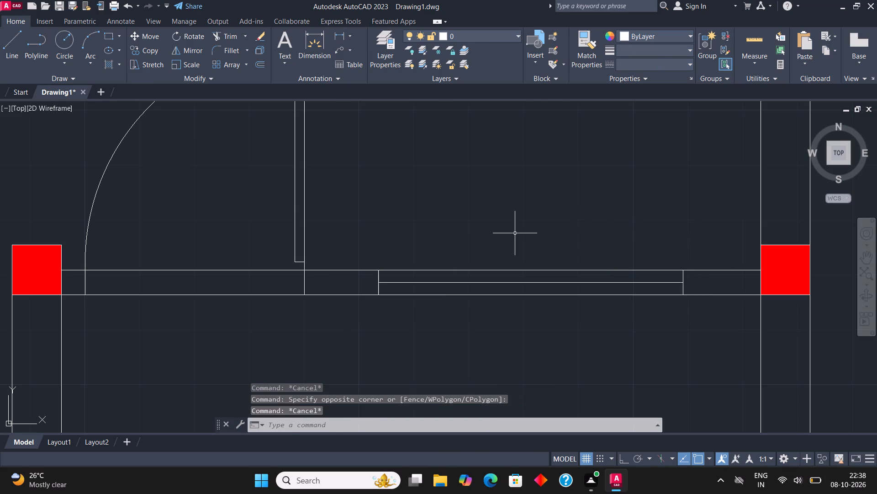
Trim the wall lines across the four lower door openings: entrance, lower-left room, left-side room, and the windowed wall below the hall.
scroll(512, 228, down, 2)
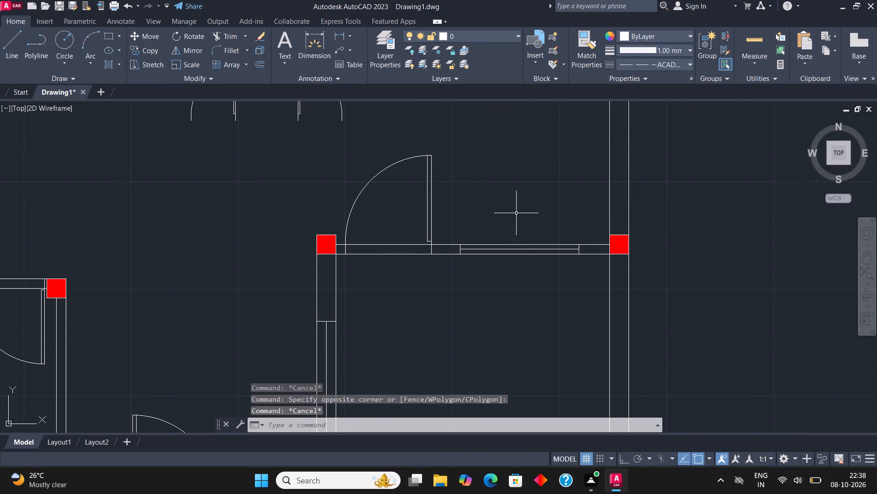
scroll(516, 213, down, 2)
middle_drag(514, 235, 560, 212)
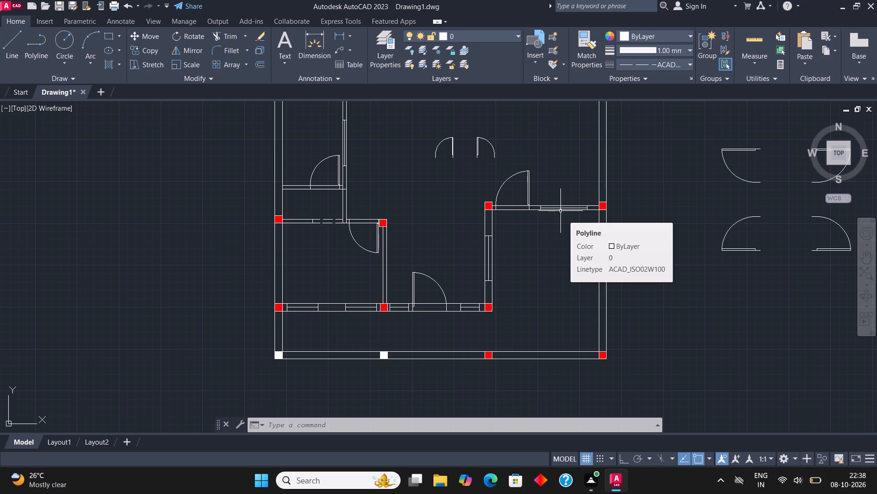
click(226, 35)
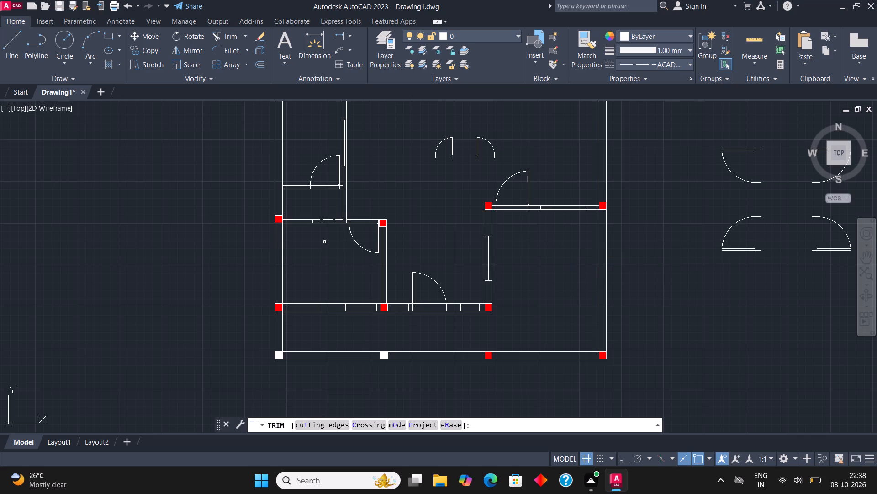
click(426, 295)
click(419, 325)
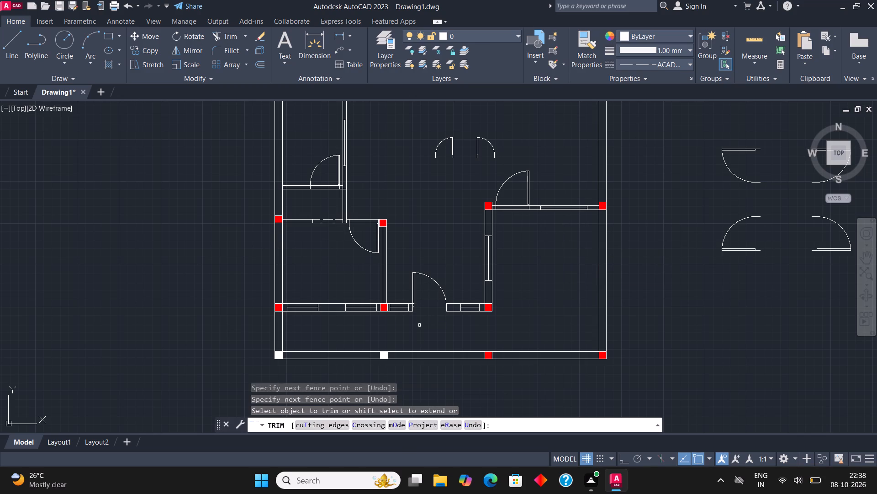
click(361, 231)
click(368, 202)
click(323, 176)
click(323, 203)
click(517, 199)
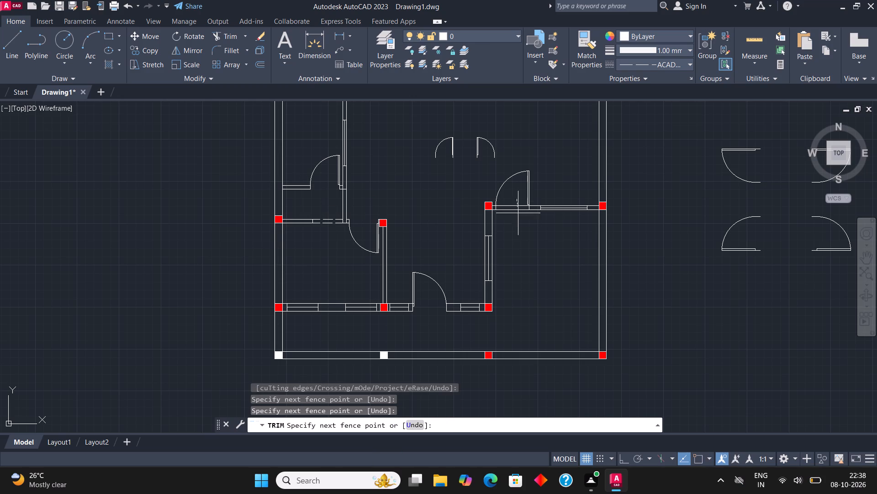
click(518, 230)
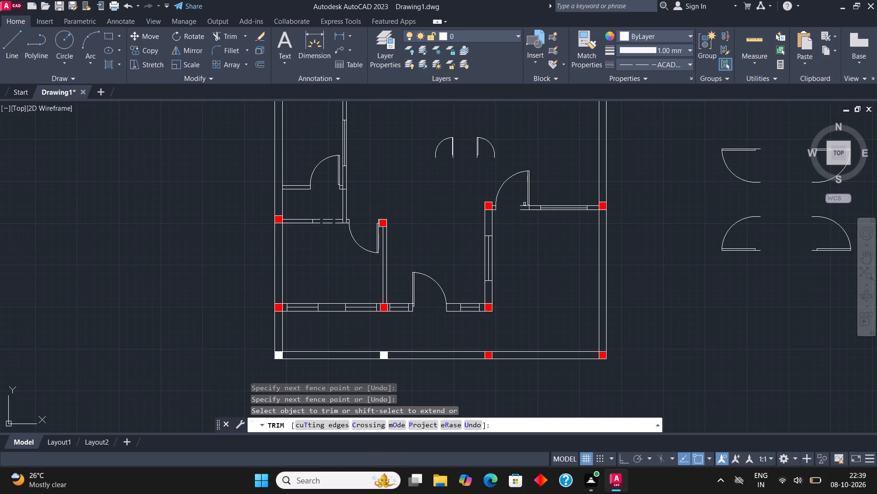
click(524, 204)
click(525, 219)
Trim the wall lines across the upper door openings: upper-right room, furnished bedroom, and the two small doors of the toilet block.
scroll(525, 219, down, 1)
middle_drag(525, 219, 538, 279)
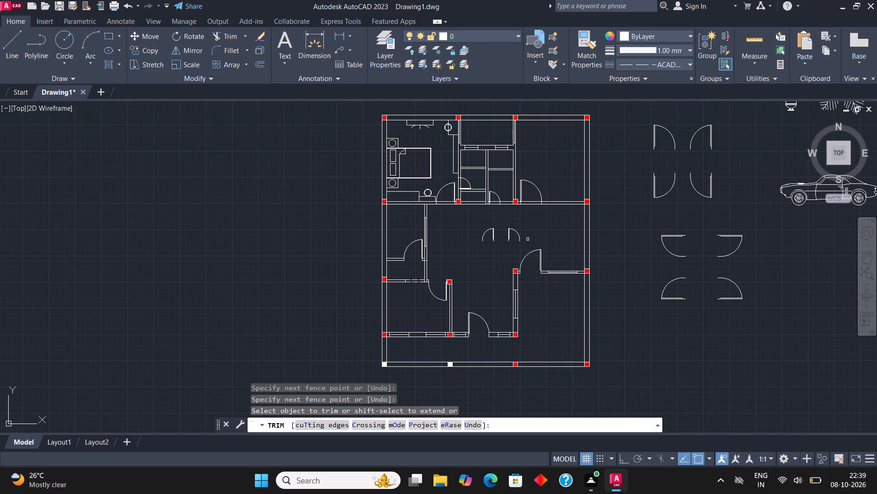
click(531, 199)
click(533, 235)
click(447, 196)
click(450, 215)
scroll(494, 205, up, 2)
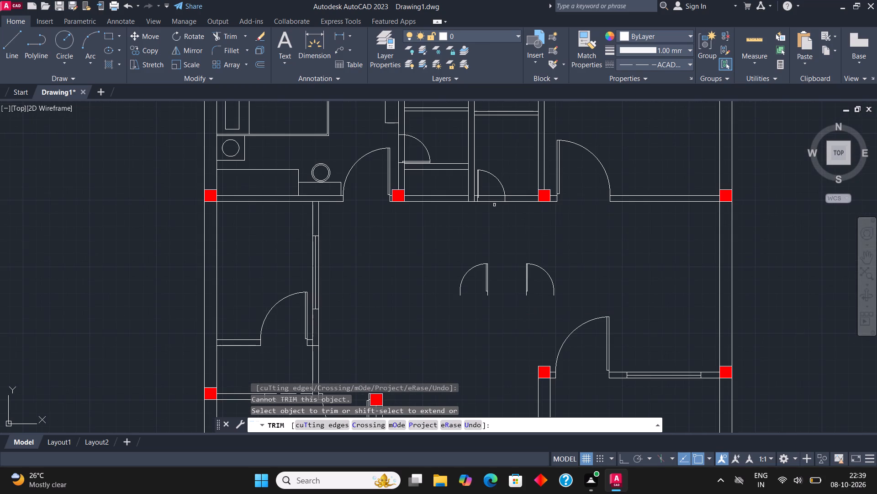
click(491, 188)
click(492, 211)
scroll(495, 217, down, 1)
scroll(398, 187, up, 2)
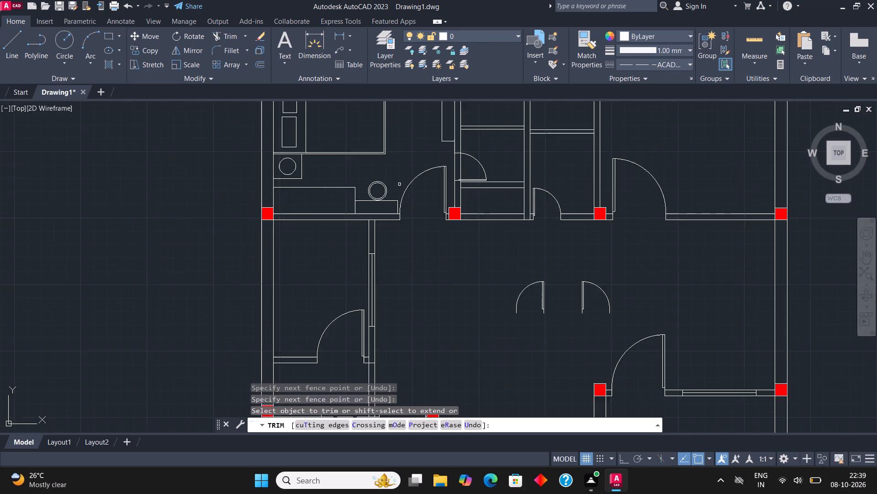
click(483, 155)
click(495, 158)
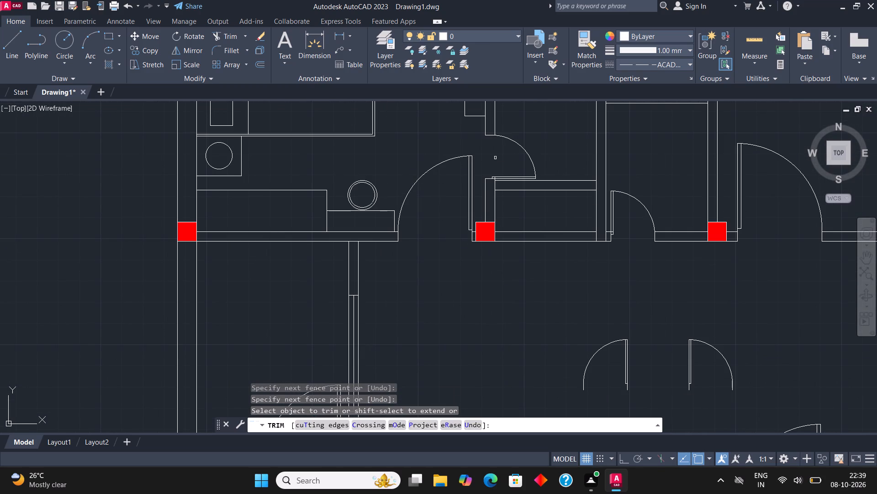
Look over the whole plan to check that the wall lines are cleared at every door opening.
scroll(488, 171, down, 3)
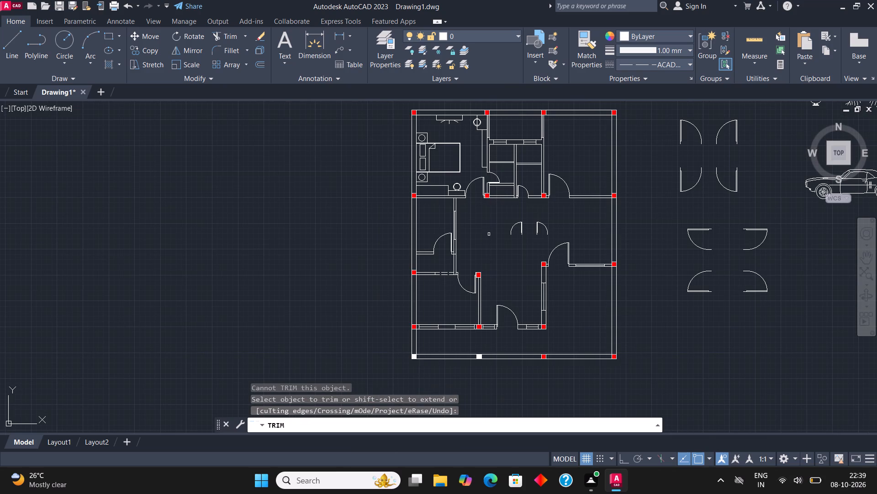
scroll(489, 234, down, 1)
scroll(502, 209, up, 1)
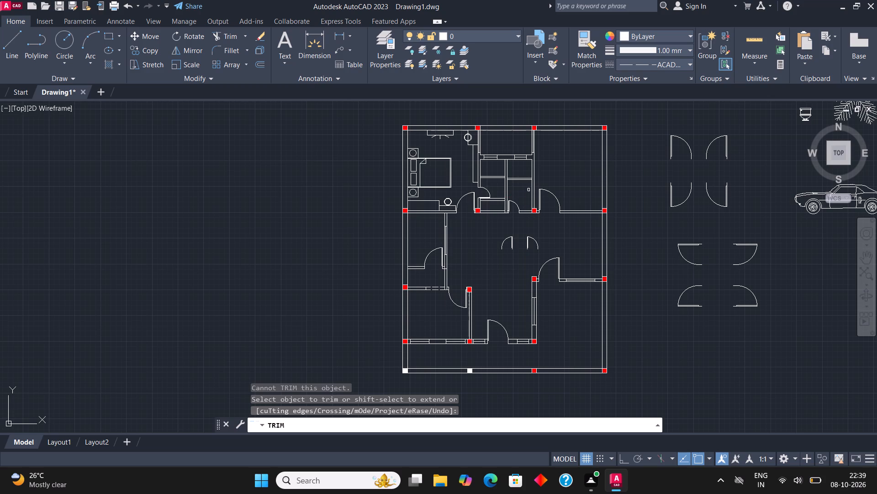
scroll(528, 190, down, 1)
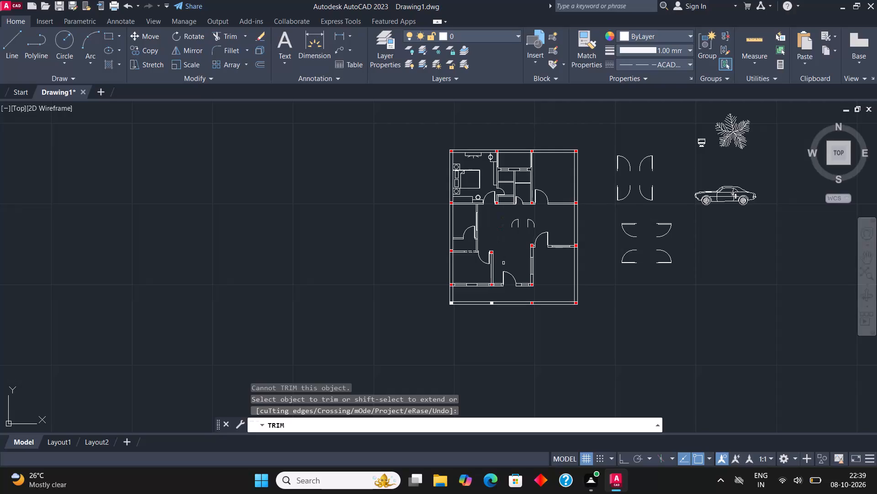
scroll(506, 274, up, 1)
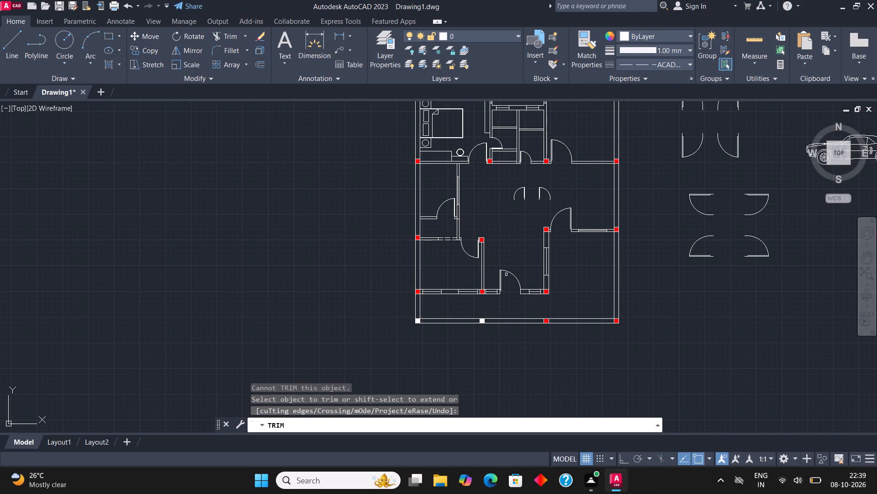
scroll(506, 274, down, 1)
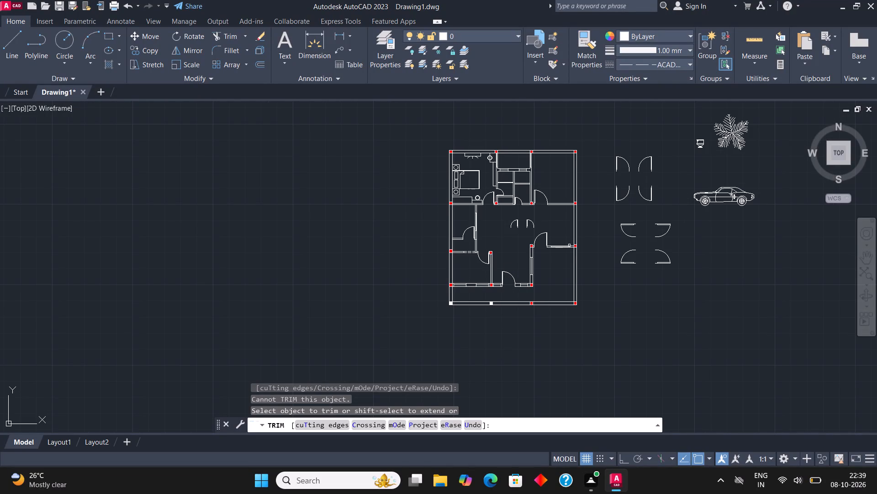
scroll(558, 247, up, 1)
key(Escape)
middle_drag(585, 222, 505, 247)
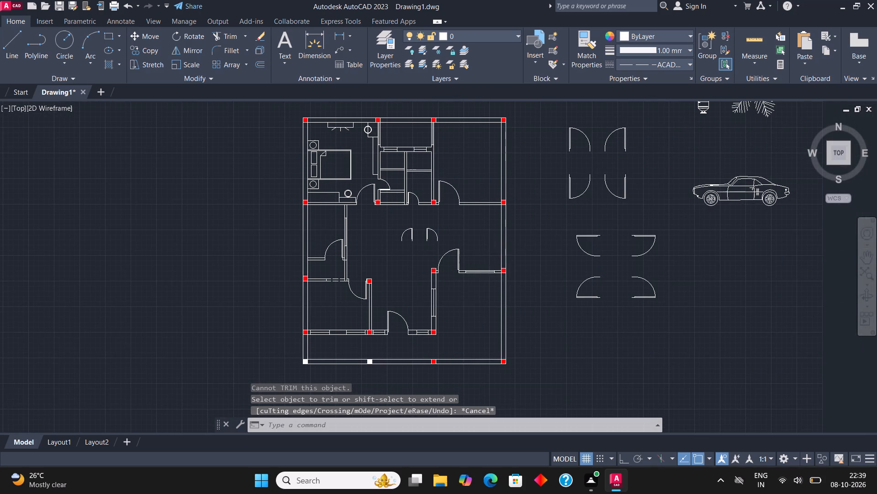
scroll(474, 262, up, 2)
middle_drag(511, 208, 507, 219)
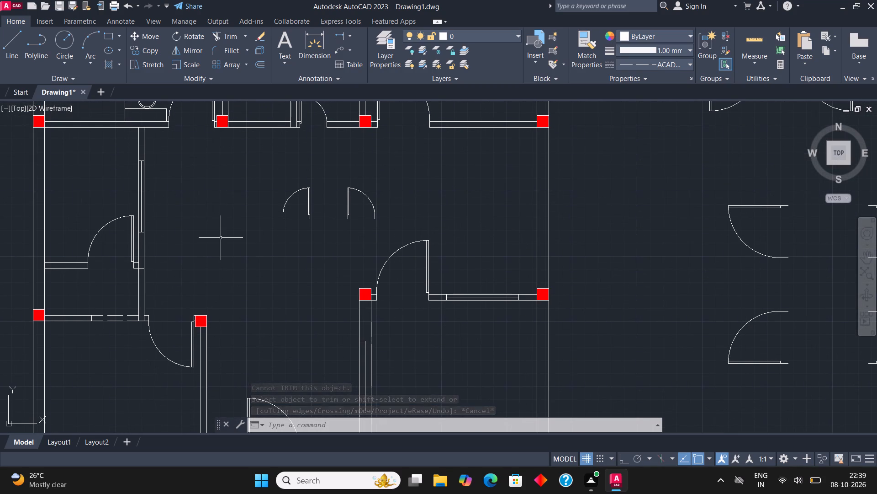
Make ByLayer the current linetype in the Linetype Manager.
text(LI)
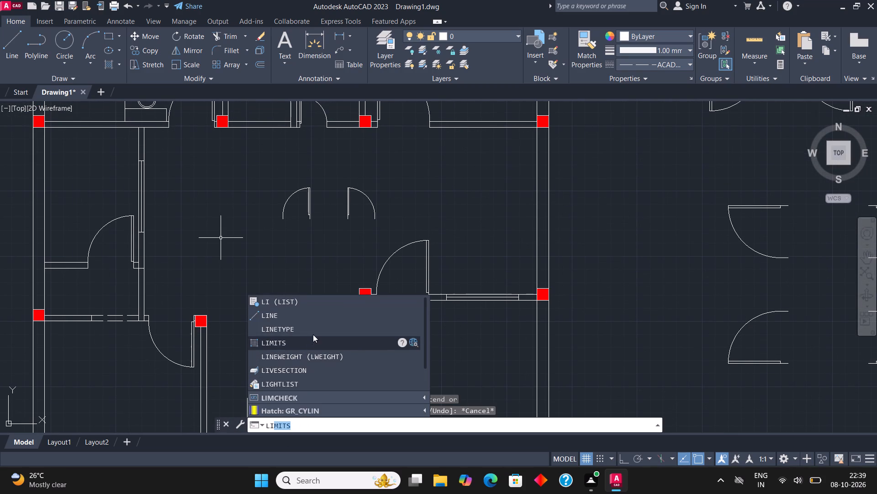
click(314, 333)
click(407, 198)
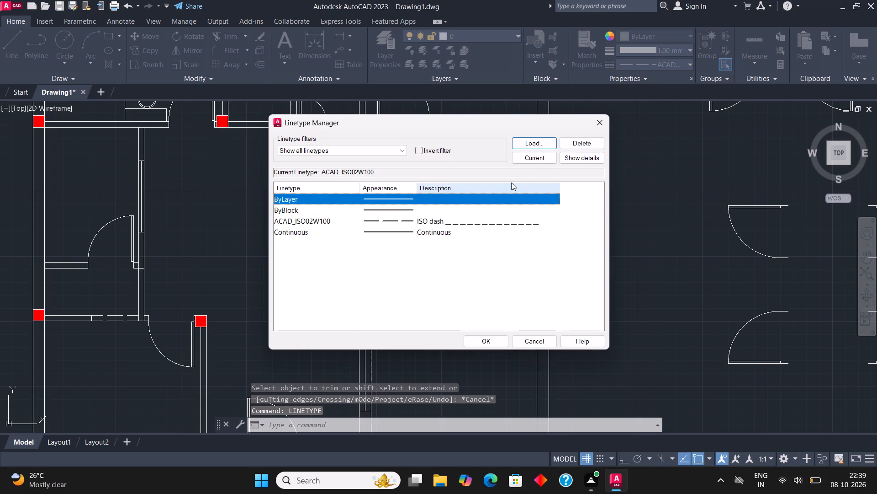
click(538, 158)
click(480, 341)
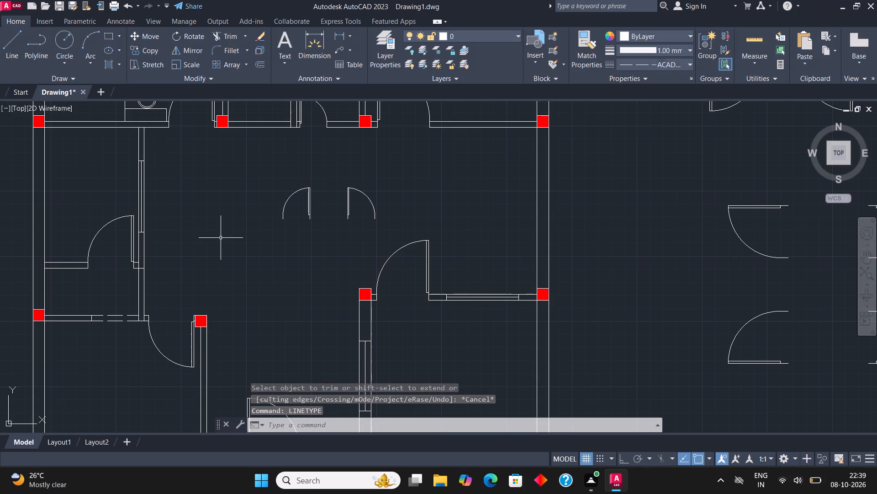
With Ortho on, draw a 3' line up from the windowed wall beside its door, continuing with a horizontal line about 3'-1" towards the outer wall.
click(19, 43)
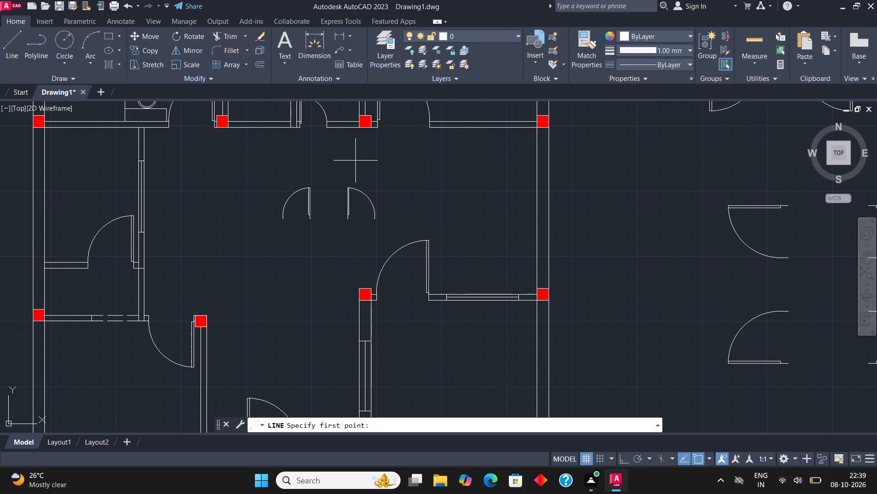
scroll(433, 296, up, 3)
click(417, 289)
scroll(417, 289, down, 1)
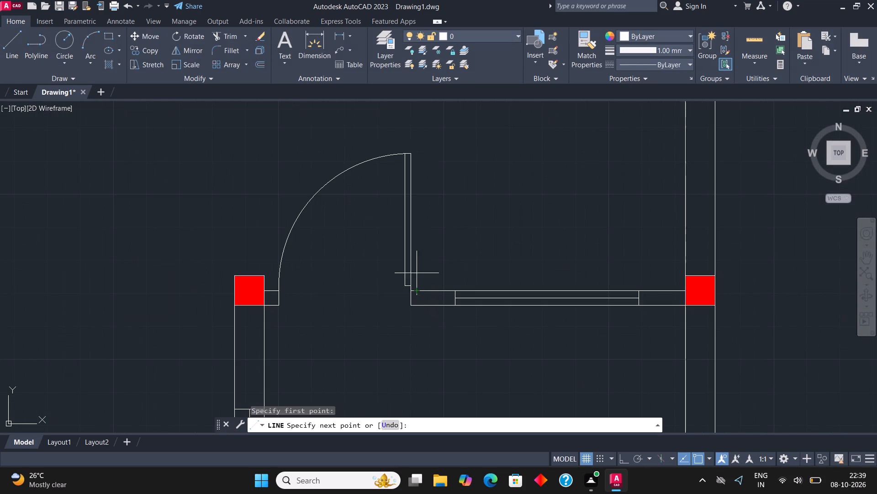
key(F8)
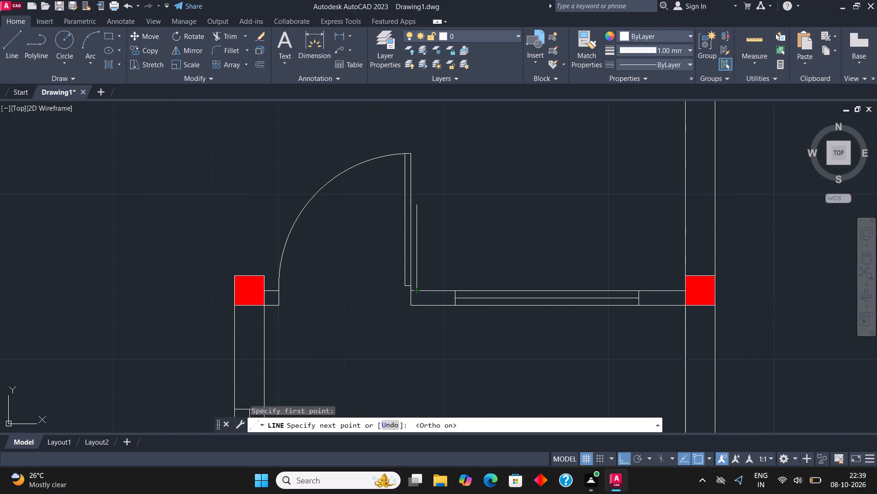
text(3')
key(Return)
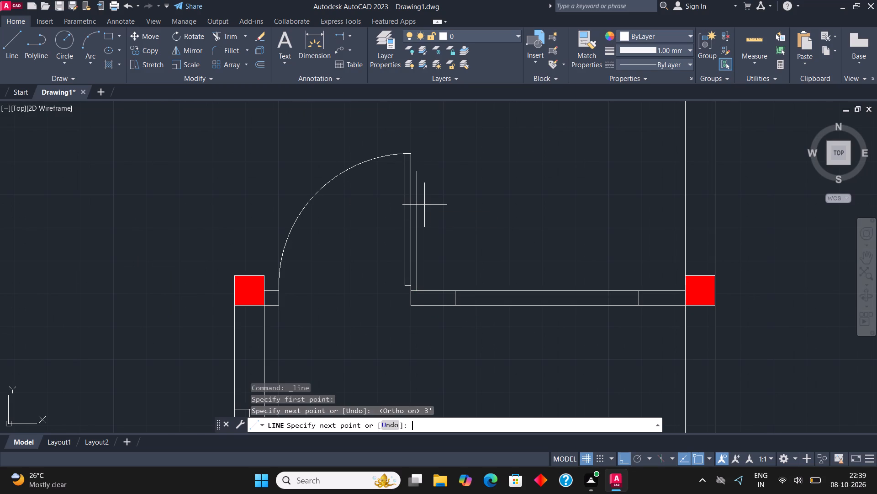
click(542, 171)
scroll(542, 171, down, 1)
middle_drag(539, 183, 485, 238)
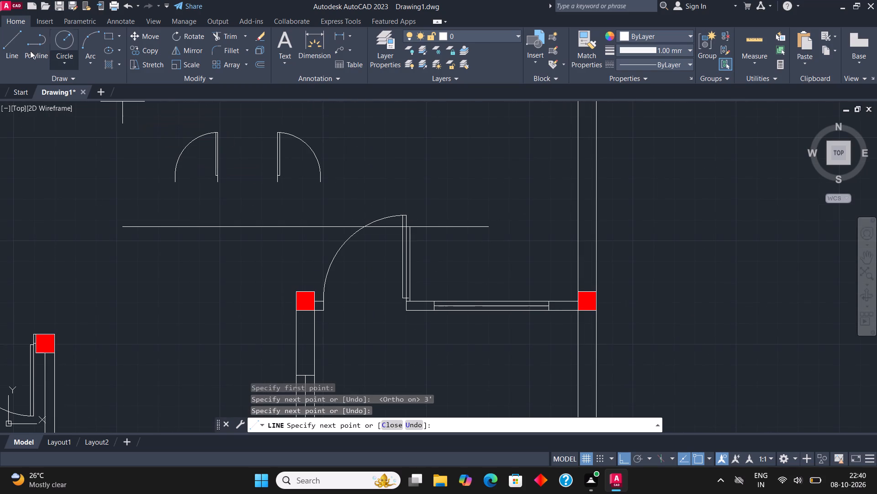
Draw a 3' horizontal line inward from the hall's right outer wall, level with the first outline, and continue it vertically towards the upper wall.
click(16, 44)
scroll(308, 303, down, 1)
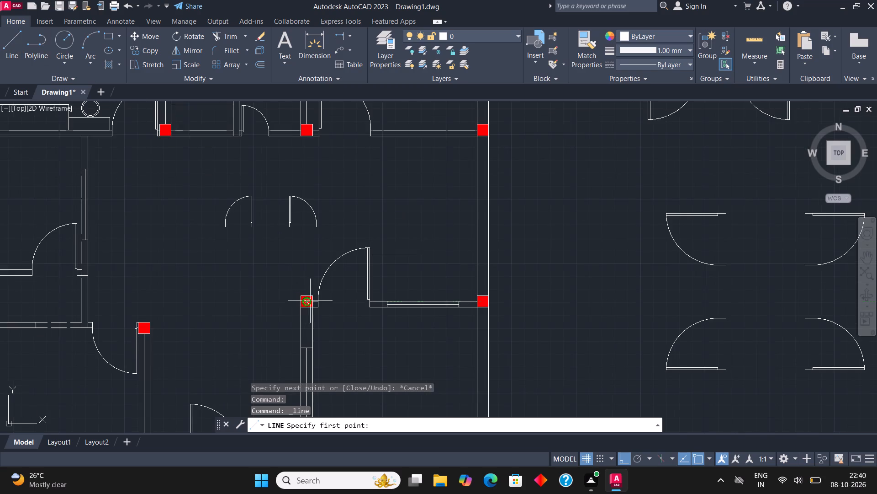
scroll(312, 298, down, 1)
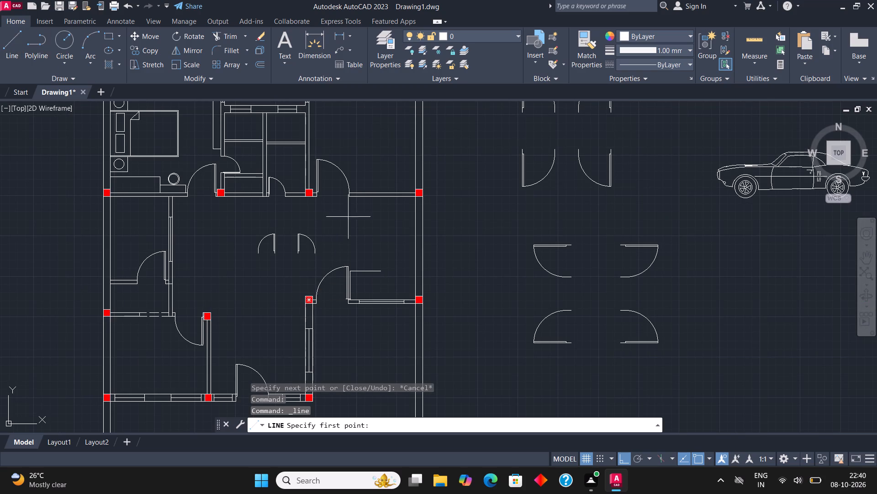
scroll(361, 202, up, 2)
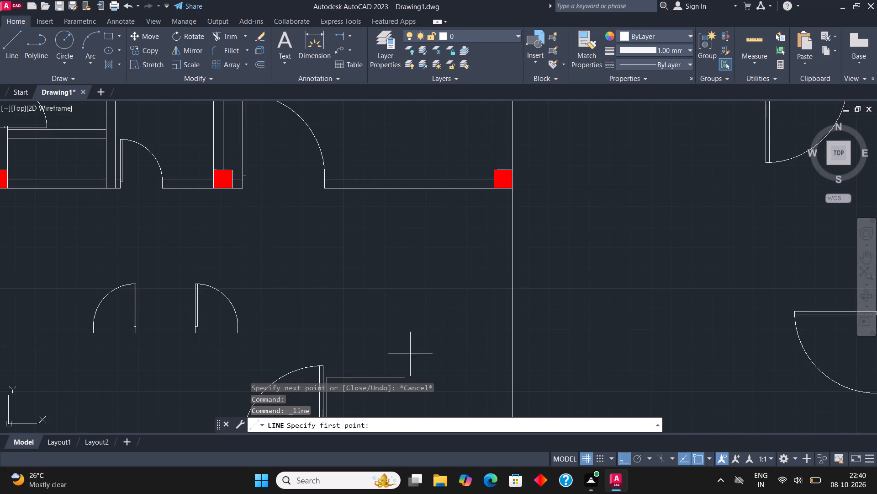
scroll(416, 351, down, 1)
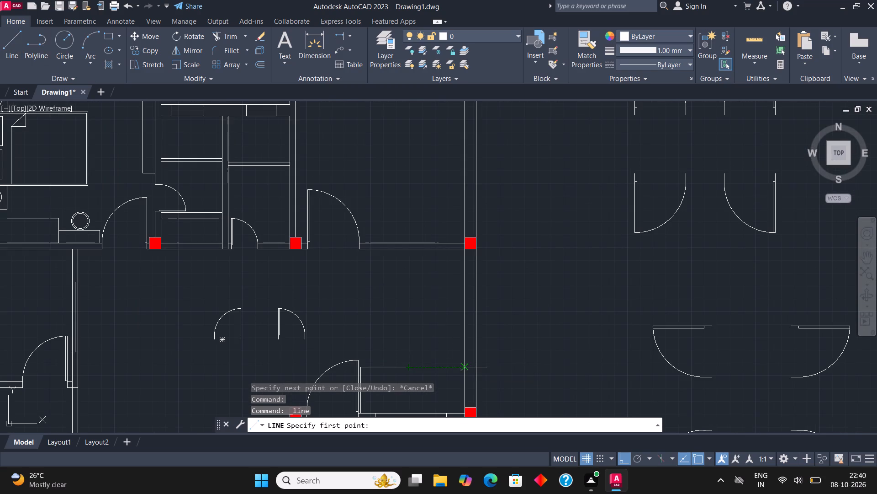
click(461, 366)
text(3')
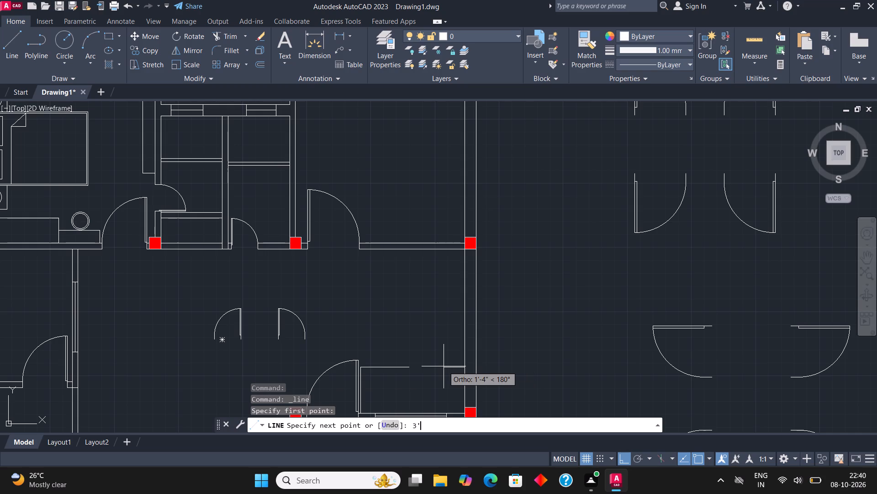
key(Return)
click(435, 277)
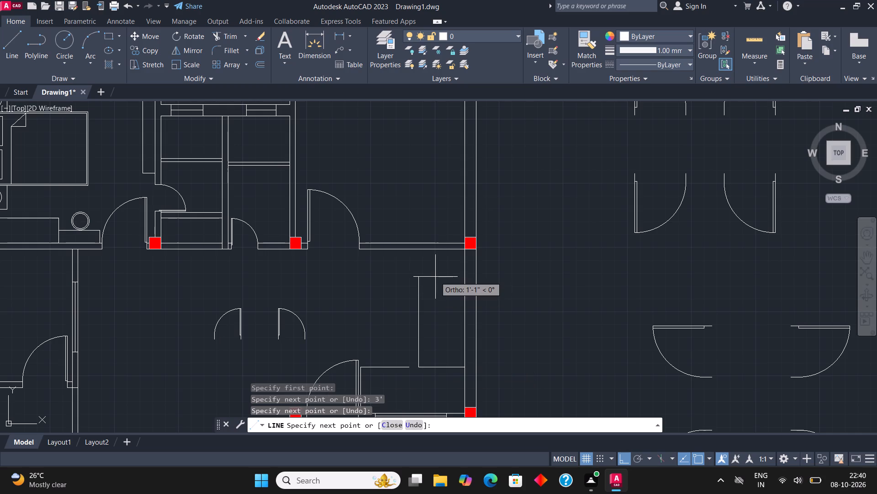
middle_drag(438, 307, 438, 294)
scroll(459, 368, up, 2)
key(Escape)
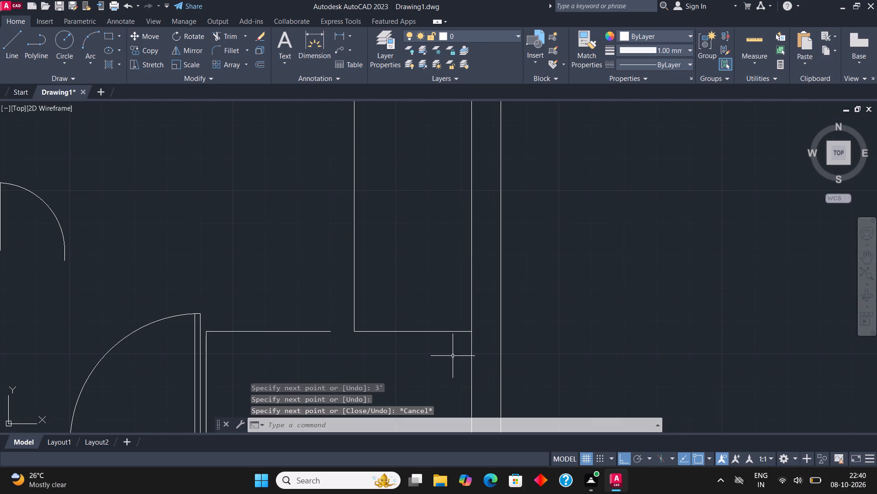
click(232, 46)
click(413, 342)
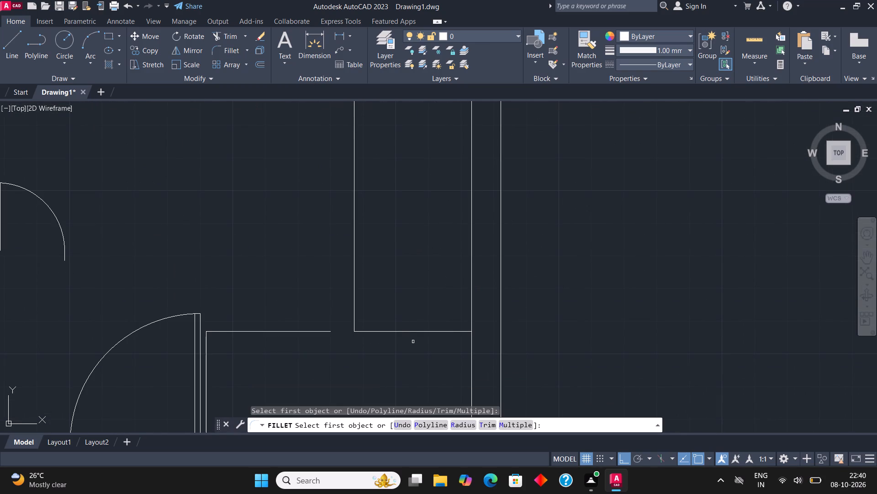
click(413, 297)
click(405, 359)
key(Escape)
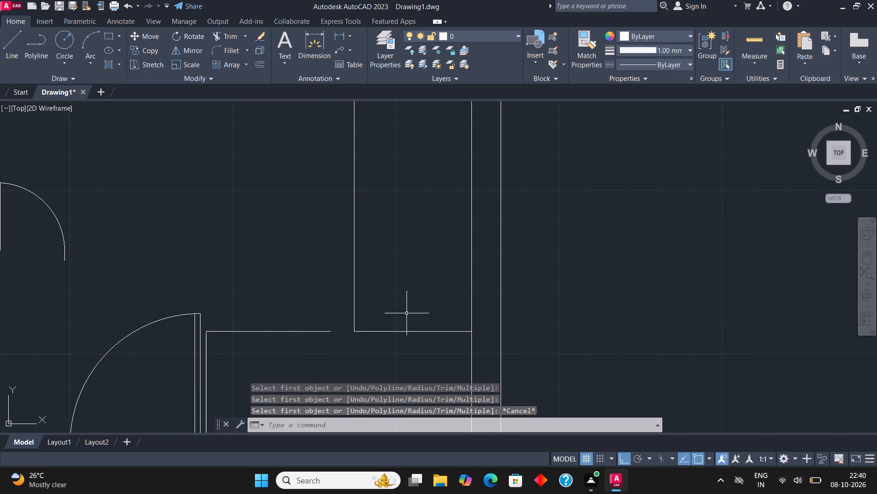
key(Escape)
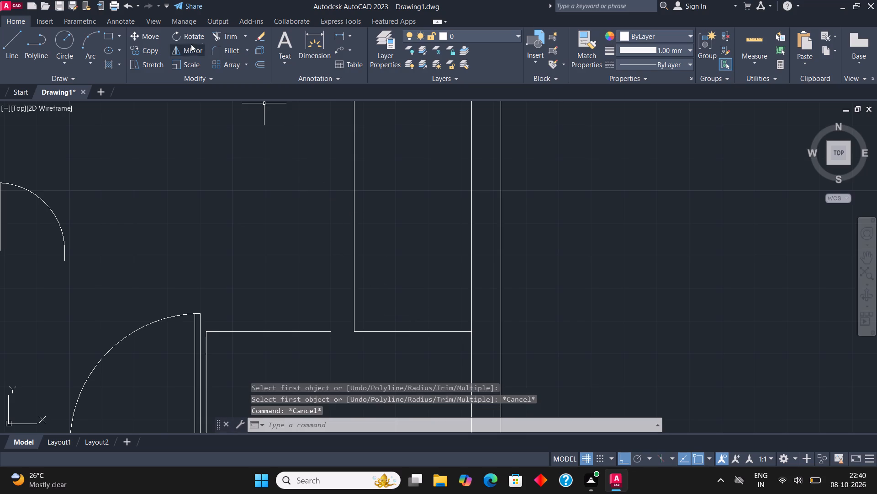
Trim away the 3' horizontal guide line between the new vertical line and the right outer wall.
click(220, 33)
click(417, 298)
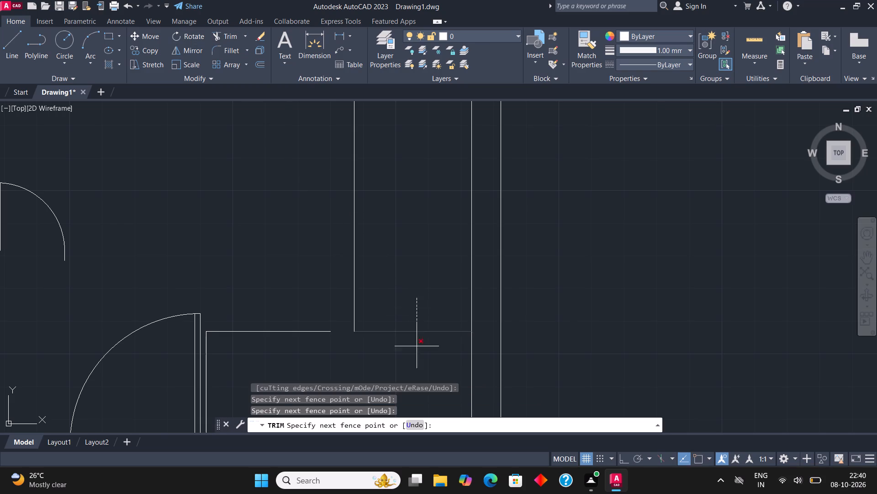
click(417, 349)
scroll(417, 349, down, 2)
key(Escape)
Draw a 3' line down from the hall's upper wall along the new vertical line, continuing with a horizontal line towards the hall.
scroll(386, 242, up, 2)
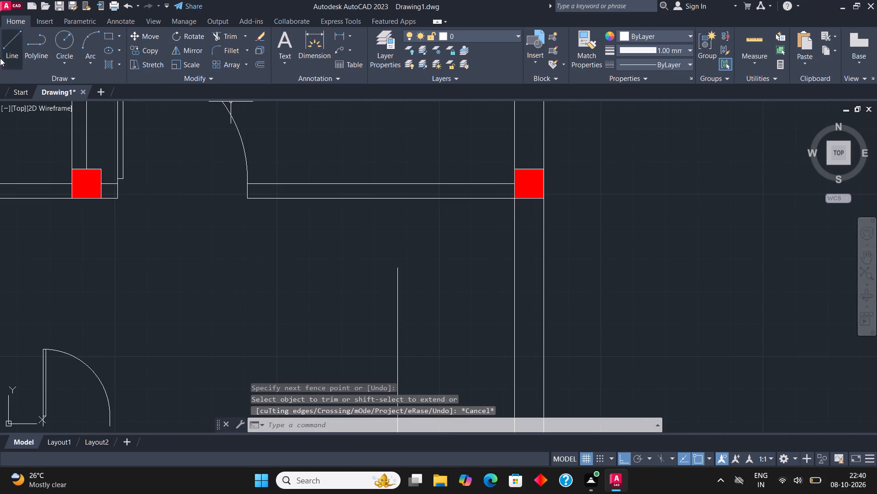
click(13, 45)
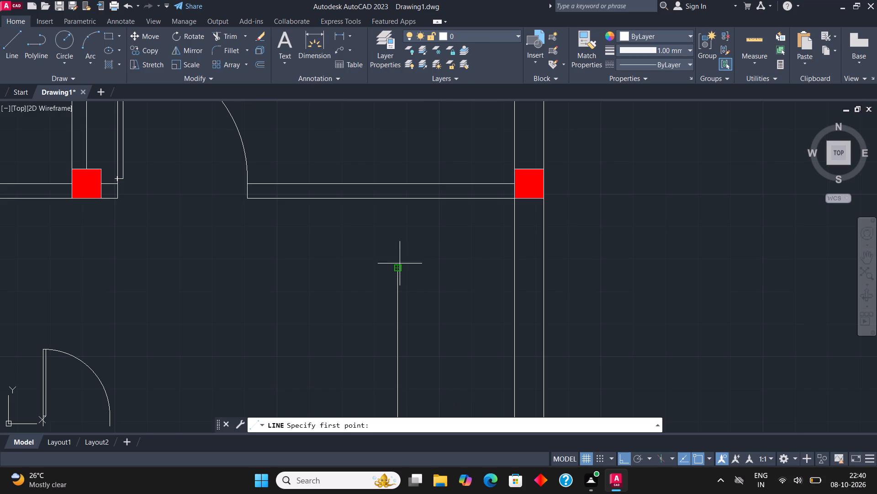
click(397, 200)
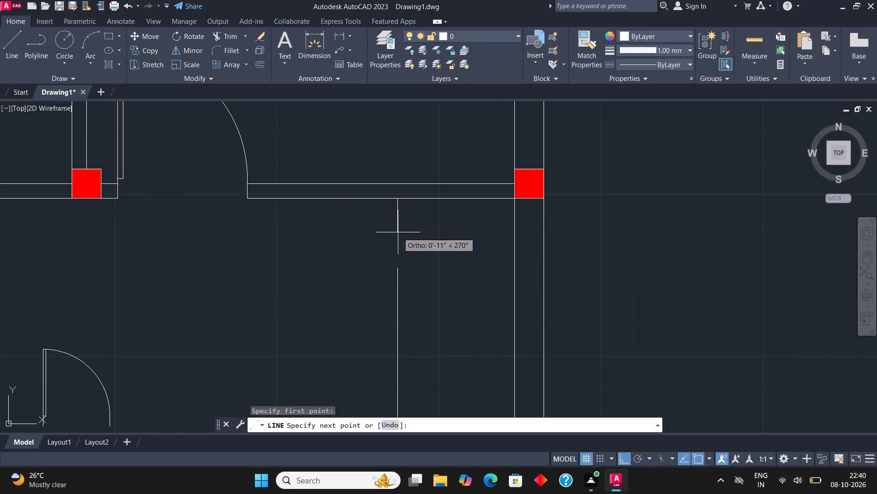
key(3)
key(apostrophe)
key(Return)
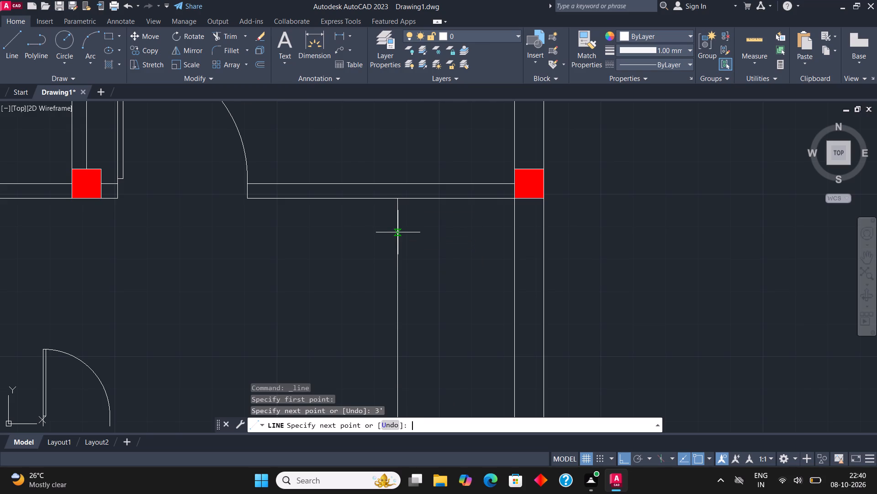
click(285, 256)
scroll(336, 252, down, 1)
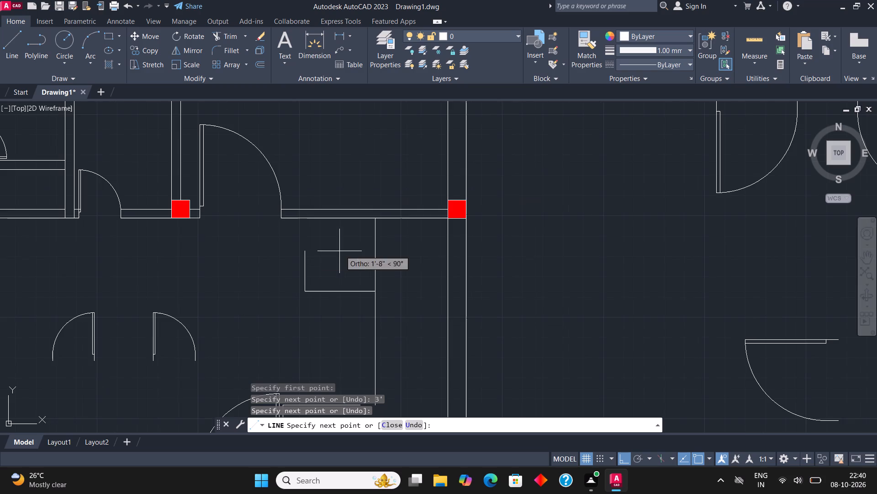
click(469, 252)
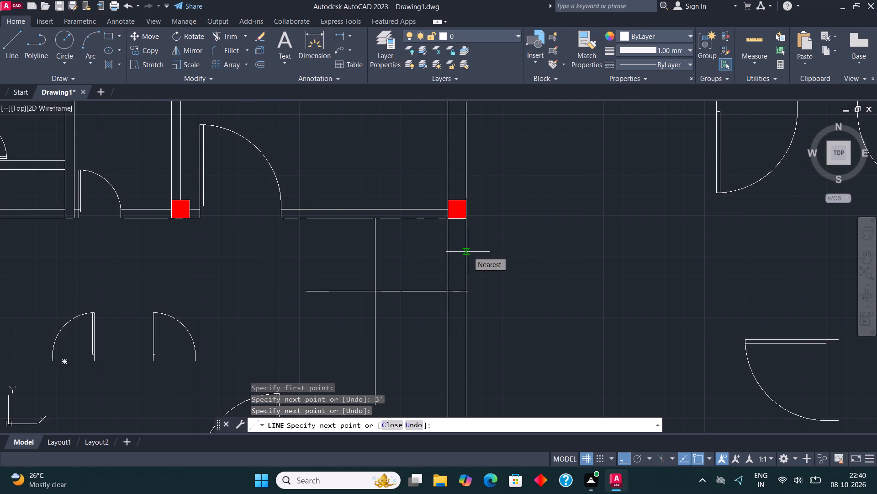
scroll(430, 278, down, 2)
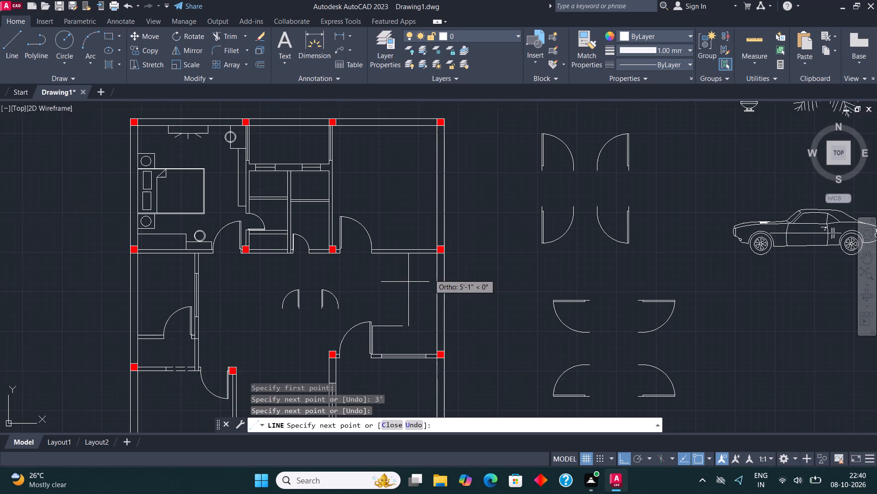
scroll(393, 301, up, 1)
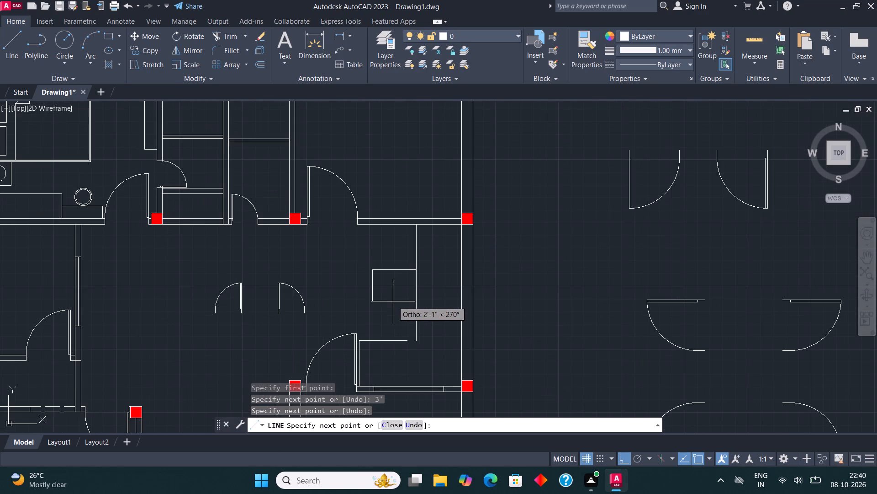
key(Escape)
Trim away the 3' vertical guide line between the hall's upper wall and the upper horizontal line.
click(232, 35)
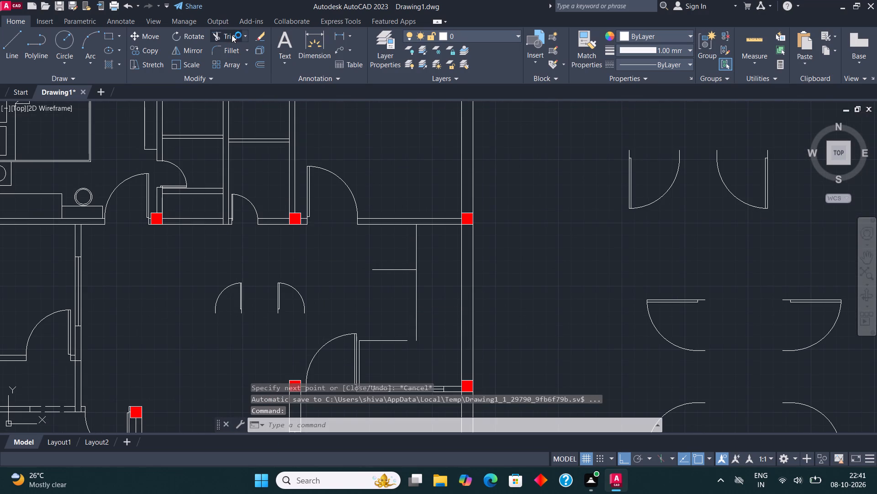
click(416, 252)
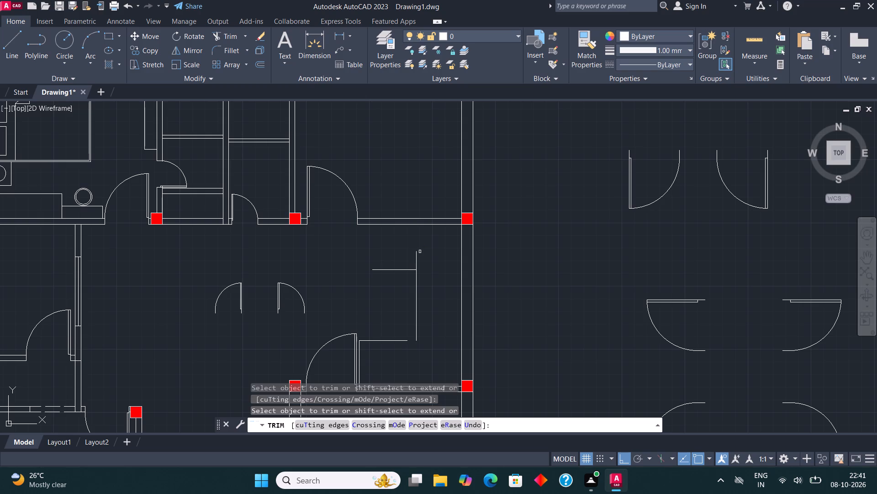
click(416, 256)
key(Escape)
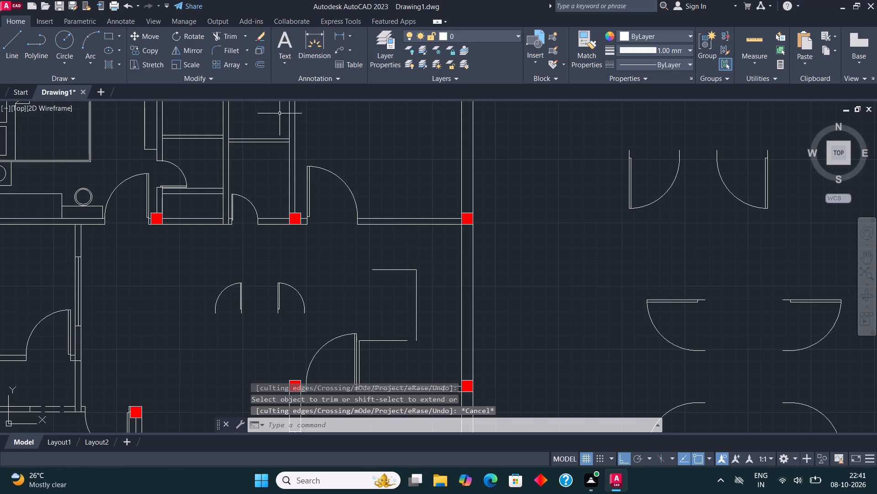
Fillet the lower horizontal line with the long vertical line so they meet in a sharp corner.
click(234, 52)
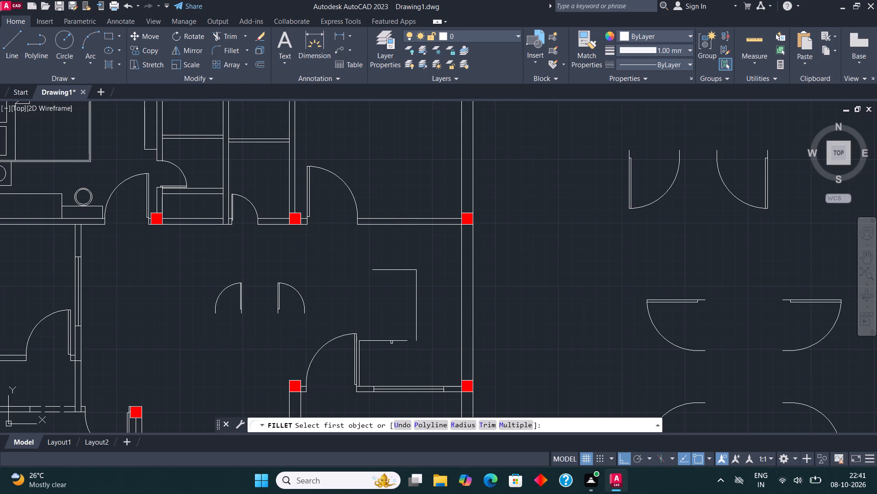
click(391, 342)
click(415, 322)
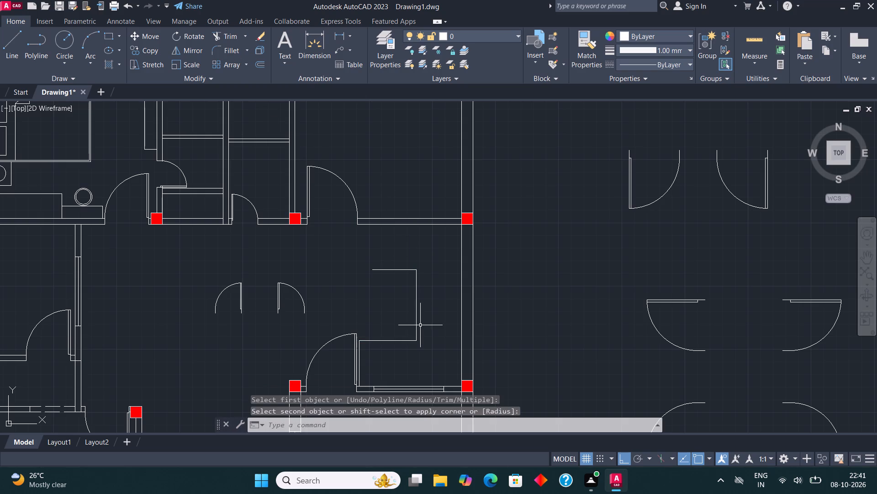
Draw a vertical line from the outline's lower corner down to the windowed wall.
middle_drag(413, 370, 412, 306)
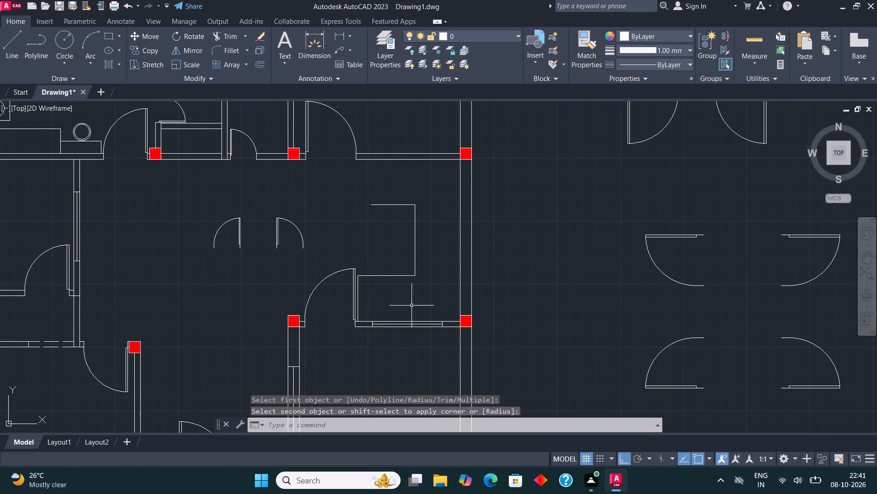
scroll(478, 317, up, 1)
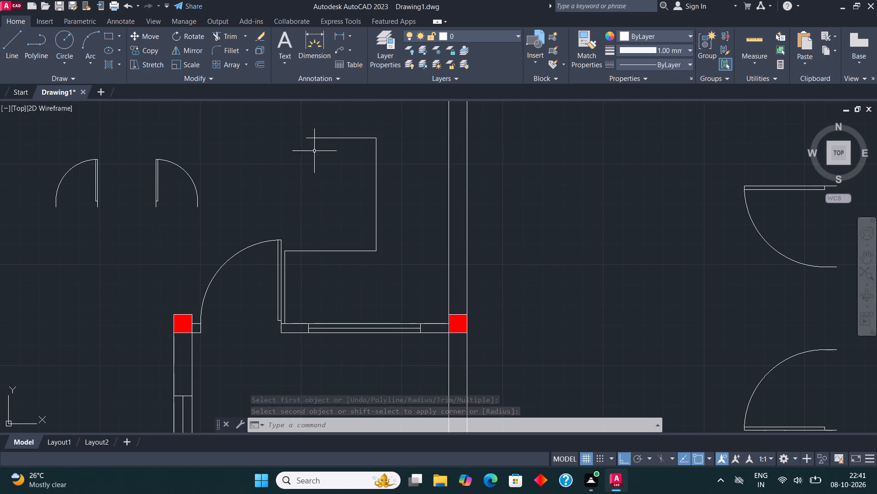
click(10, 46)
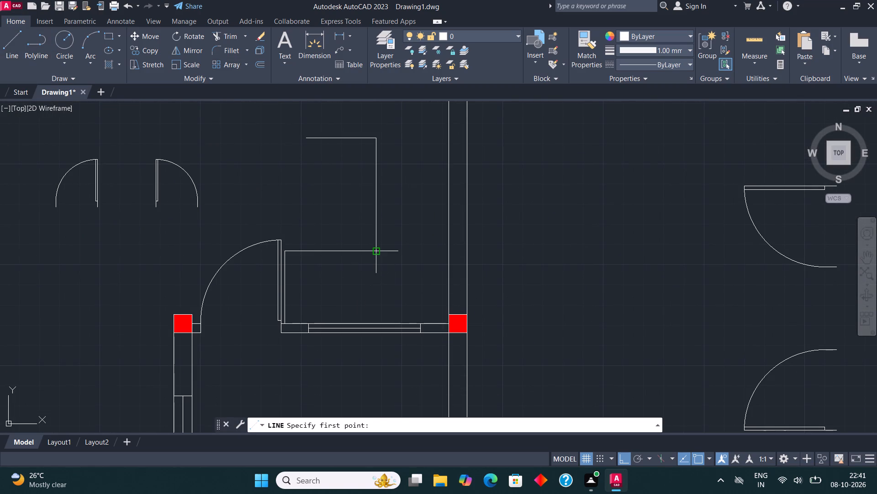
click(377, 252)
click(378, 324)
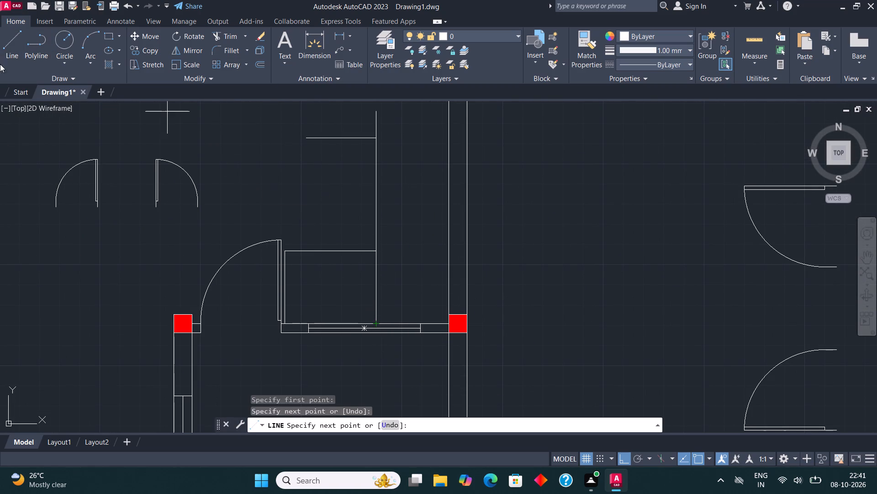
Draw horizontal lines from the outline's lower and upper inner corners across to the hall's outer wall.
click(18, 40)
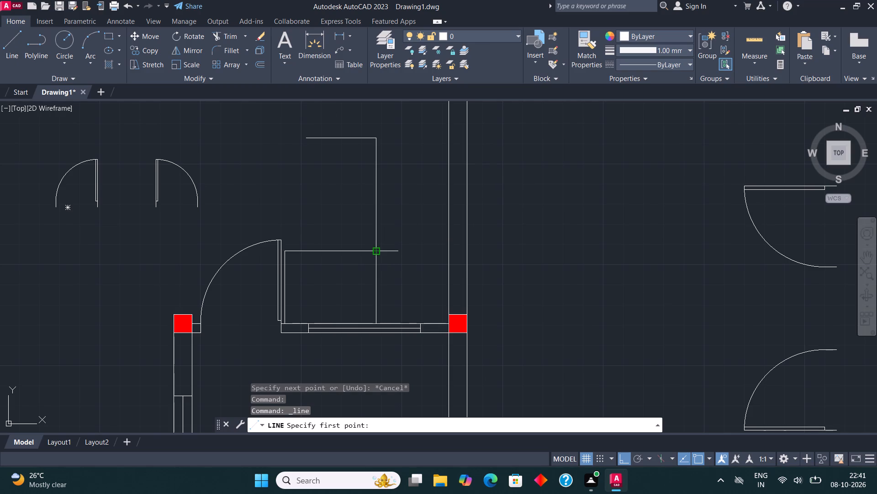
click(375, 253)
click(449, 253)
click(7, 38)
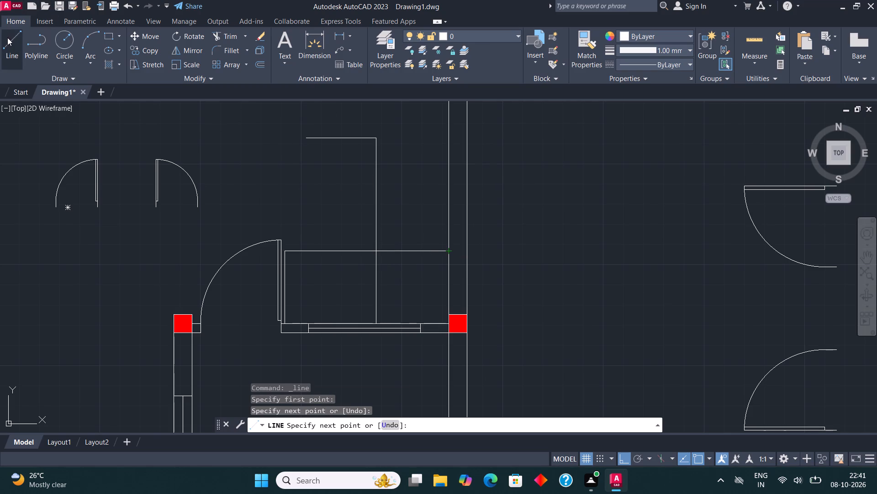
scroll(211, 493, down, 2)
scroll(328, 283, down, 2)
scroll(331, 261, up, 2)
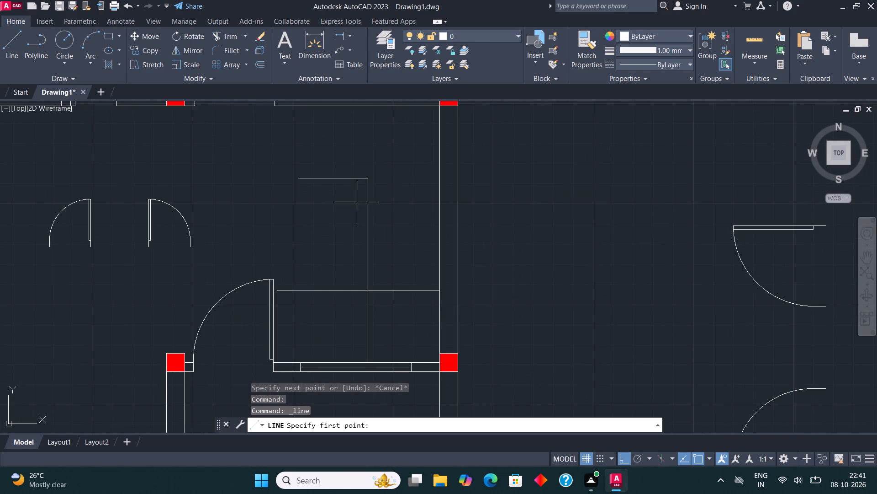
click(366, 181)
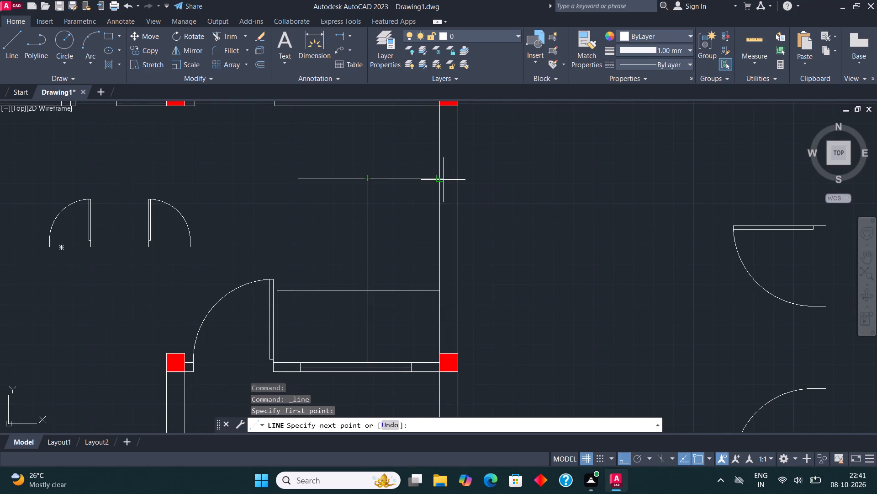
click(443, 180)
Draw a vertical line from the outline's upper inner corner up to the hall's upper wall.
click(10, 42)
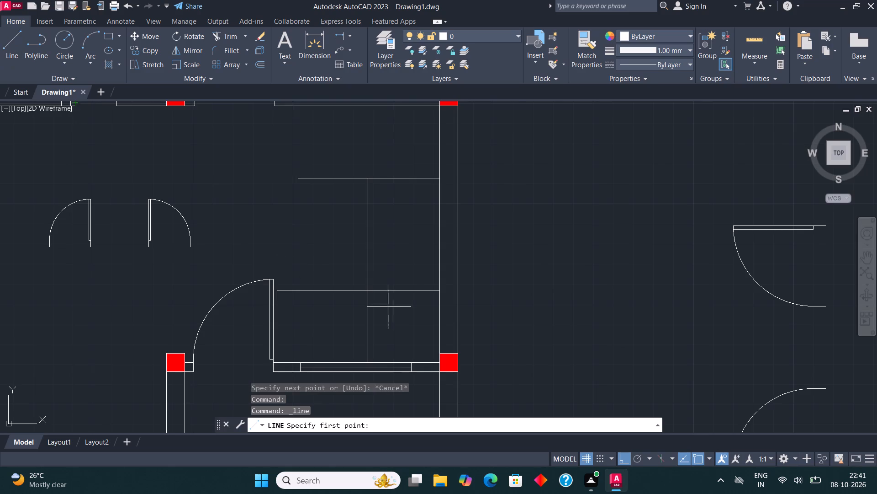
scroll(393, 308, down, 1)
middle_drag(408, 285, 409, 313)
click(379, 257)
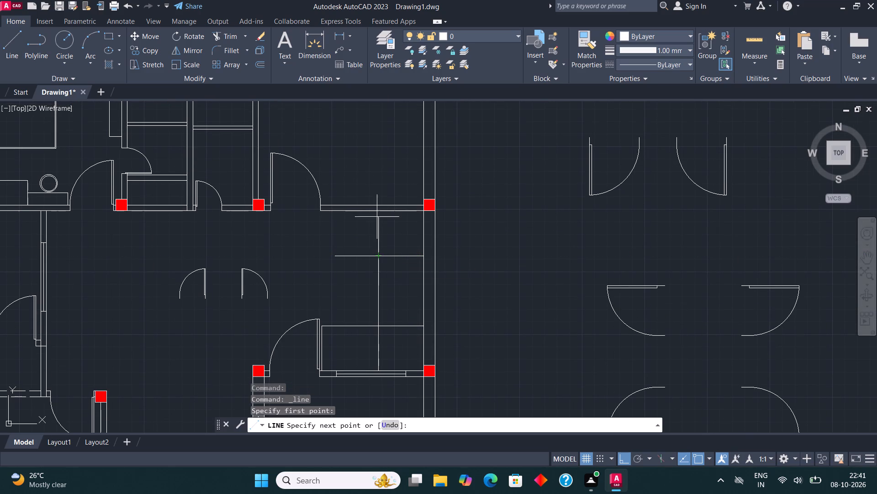
click(376, 212)
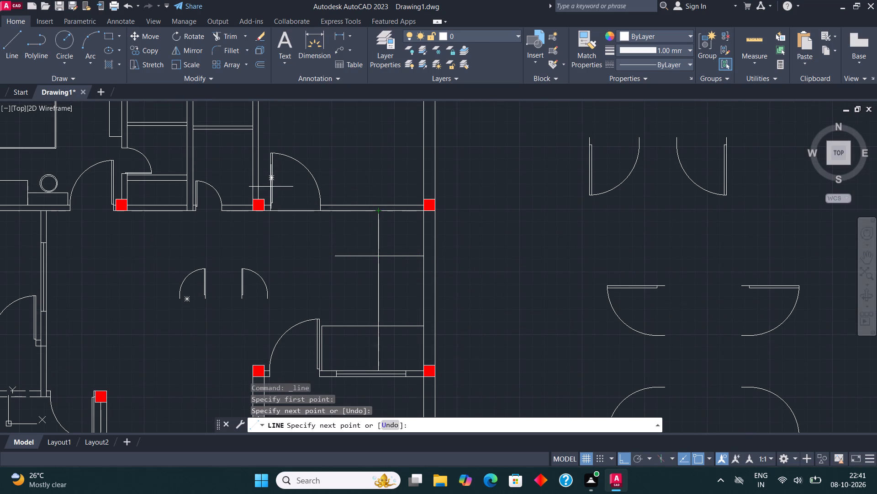
key(Escape)
Draw diagonal lines across the lower and upper corner squares, joining each inner corner to its column corner.
middle_drag(402, 247, 402, 223)
scroll(397, 318, up, 1)
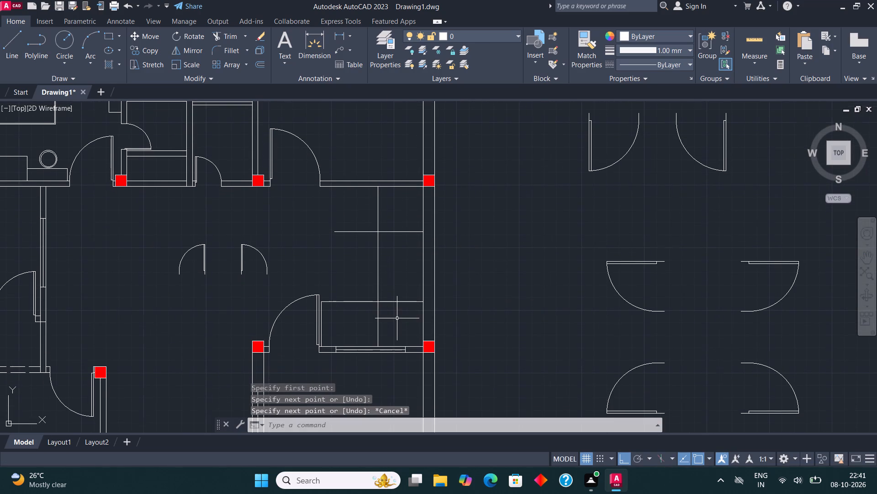
click(14, 47)
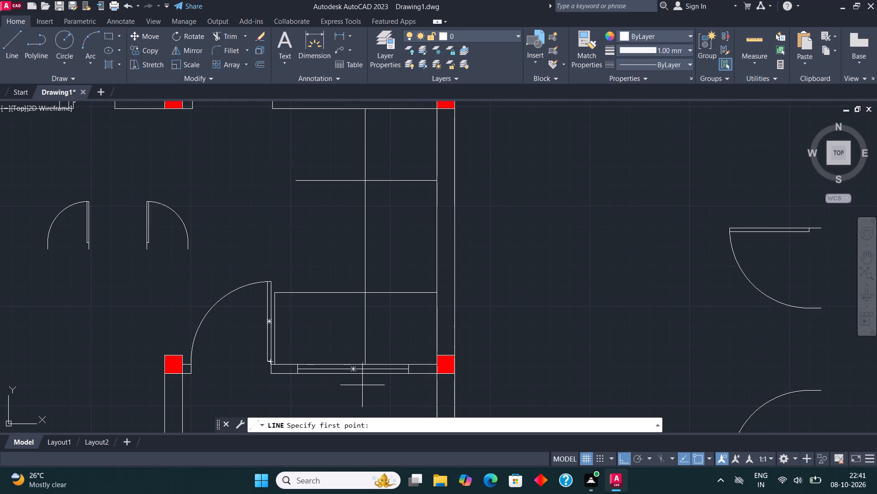
click(367, 295)
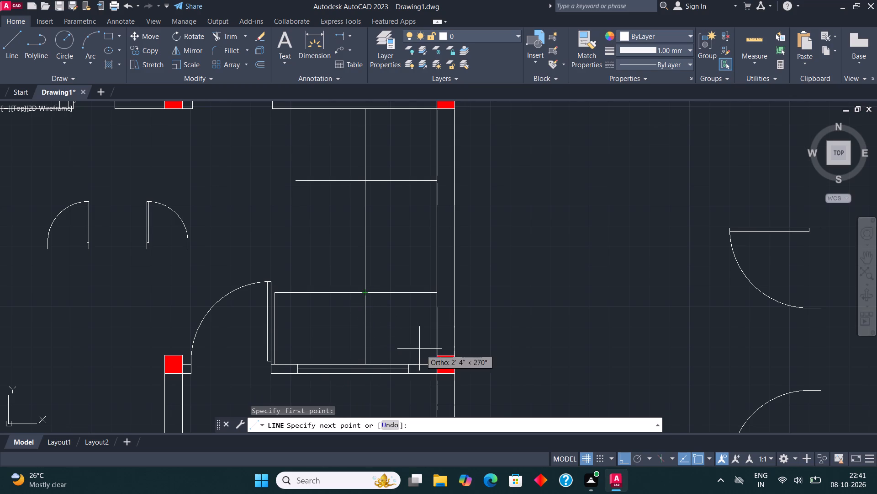
click(436, 365)
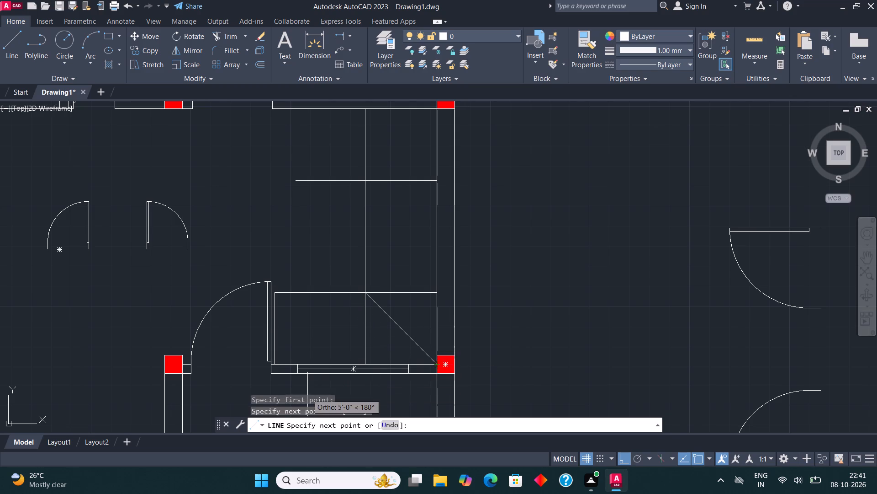
key(Escape)
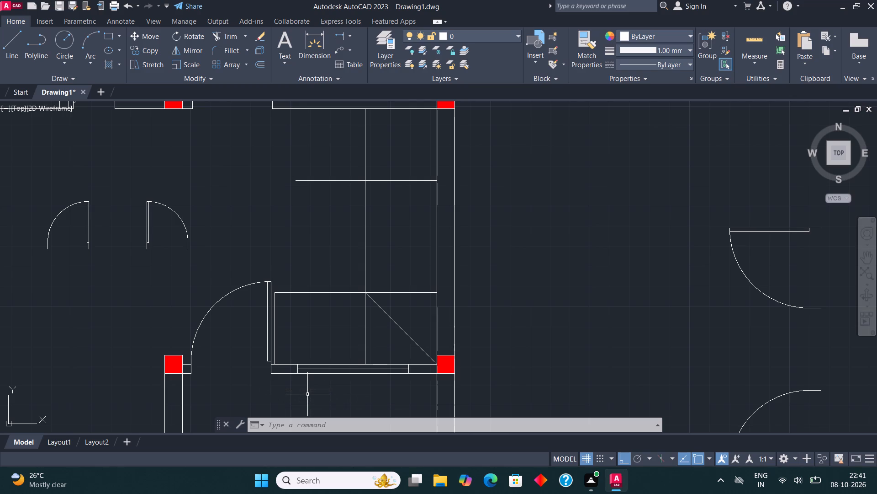
click(18, 31)
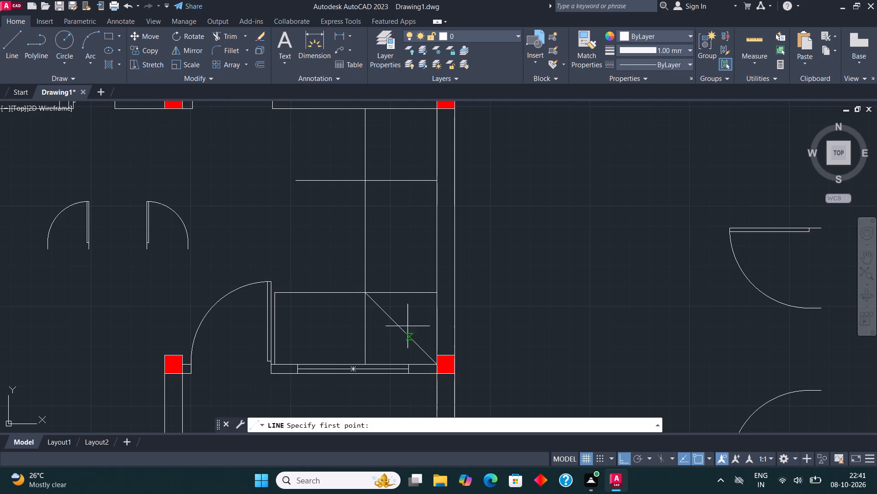
click(437, 111)
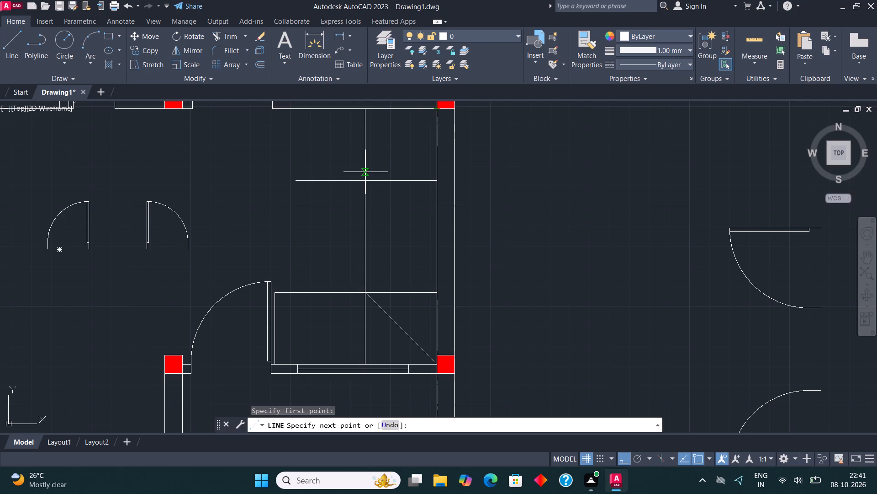
click(367, 177)
key(Escape)
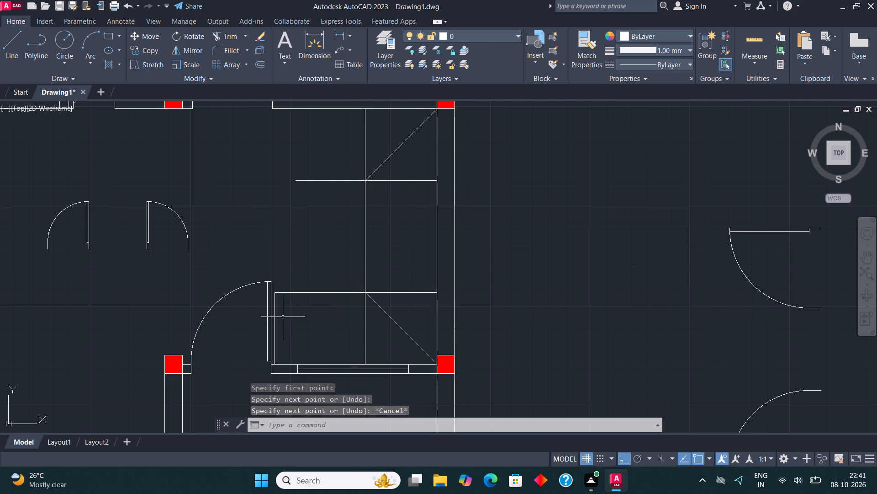
Offset the end line beside the door repeatedly by 8" to make five stair tread lines in the lower flight.
click(275, 312)
middle_drag(326, 313, 380, 268)
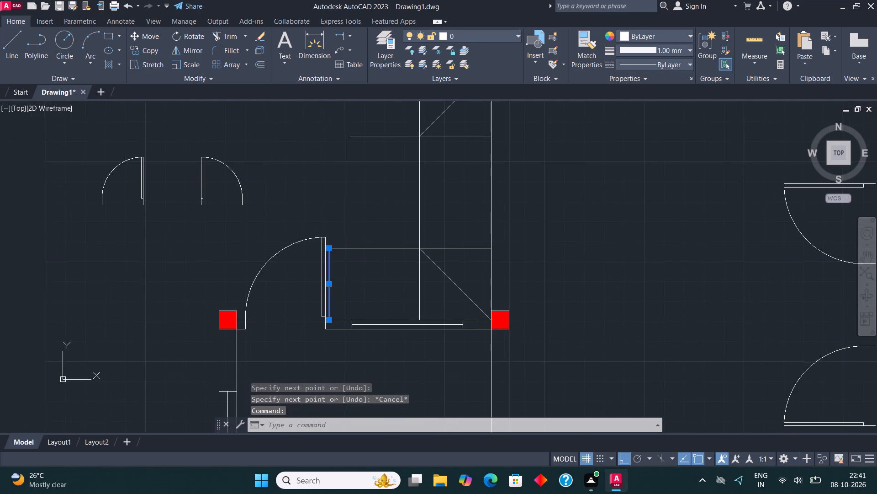
middle_drag(380, 268, 380, 269)
click(264, 67)
scroll(325, 267, up, 1)
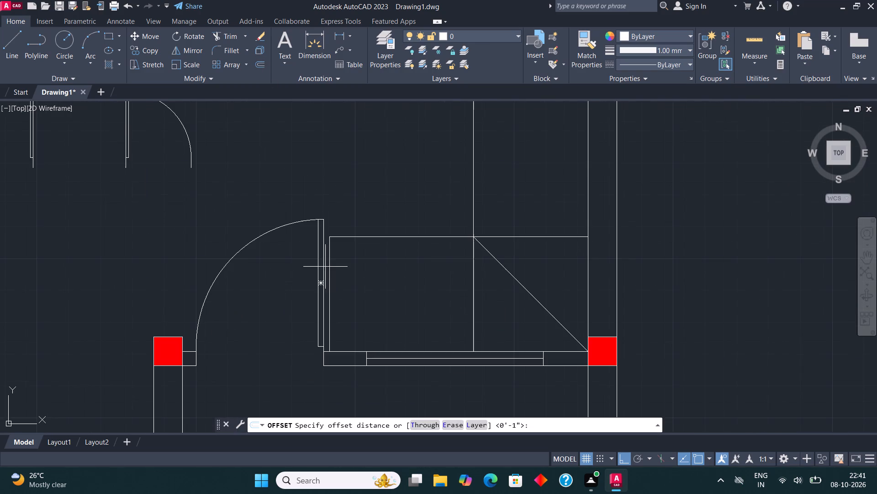
click(333, 287)
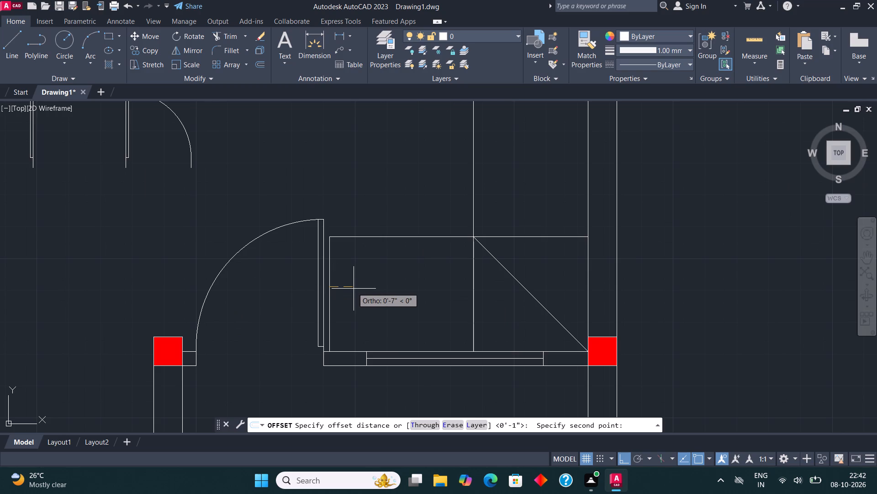
text(8")
key(Return)
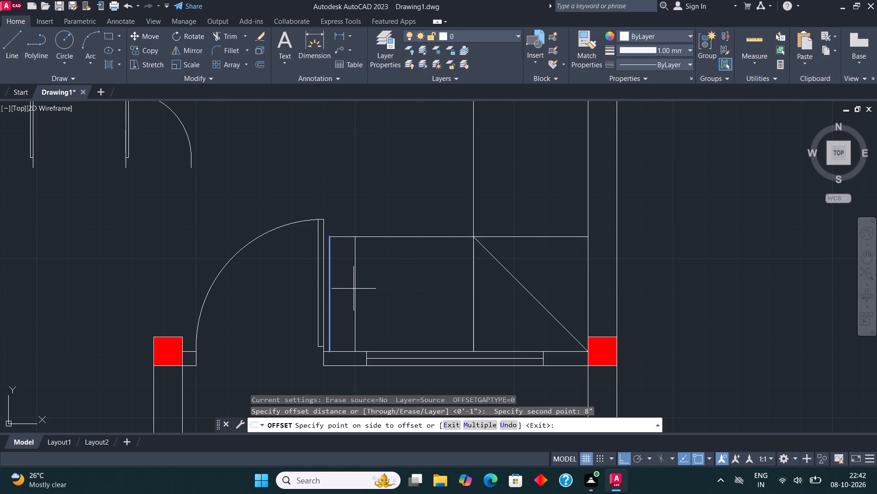
click(388, 289)
click(355, 286)
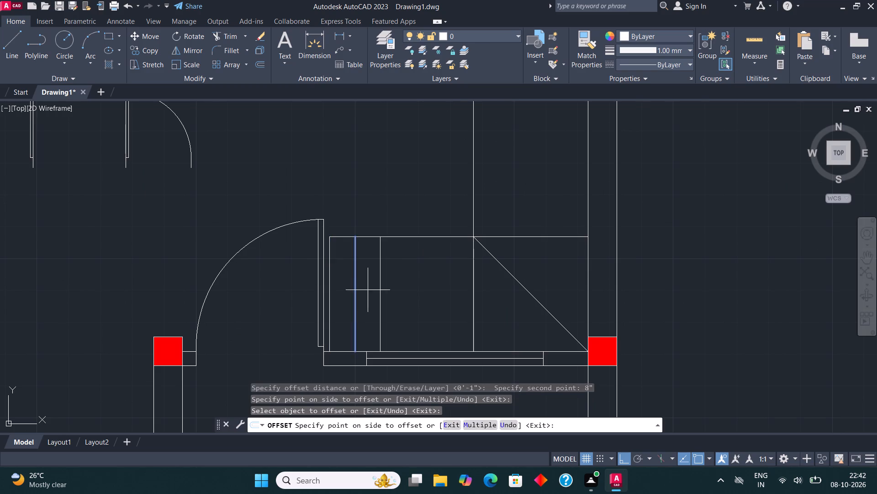
click(370, 291)
click(380, 298)
click(402, 302)
click(406, 296)
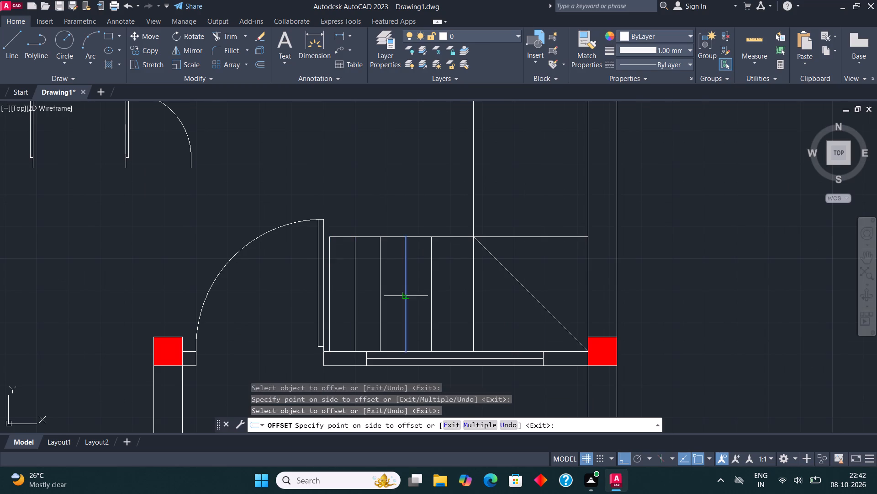
click(443, 298)
click(433, 288)
click(442, 294)
Offset the lower landing's horizontal edge upward repeatedly by 8" to make six tread lines in the middle flight.
middle_drag(477, 309, 454, 331)
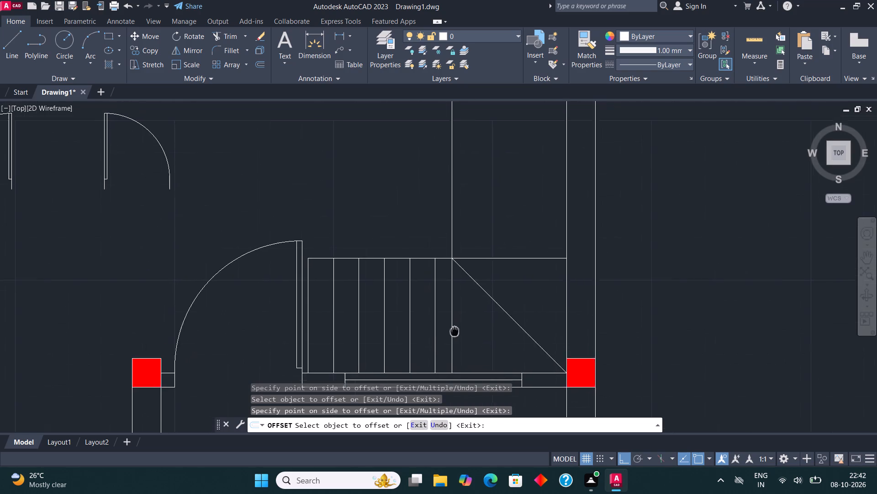
middle_drag(454, 331, 458, 338)
click(502, 267)
click(502, 242)
scroll(502, 258, down, 1)
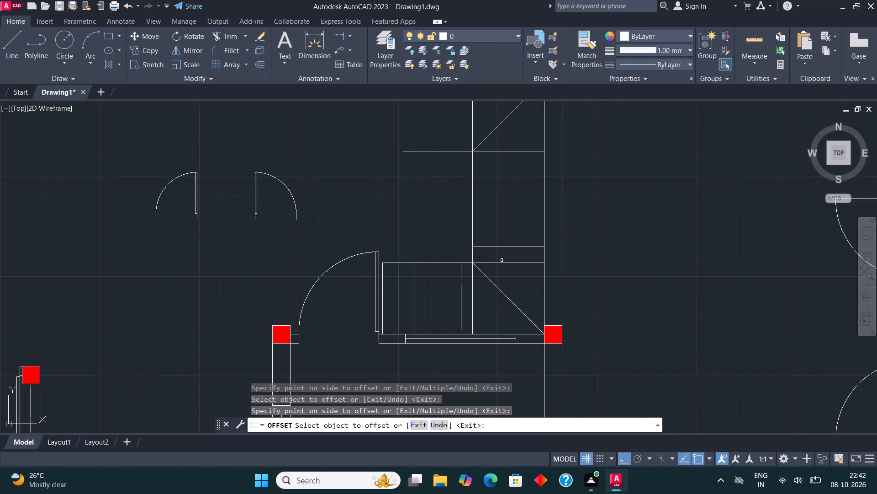
middle_drag(502, 260, 476, 277)
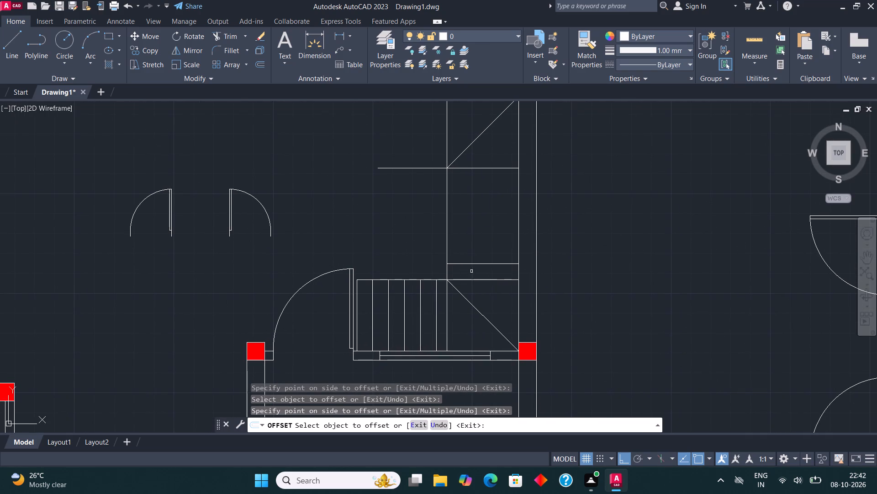
click(483, 262)
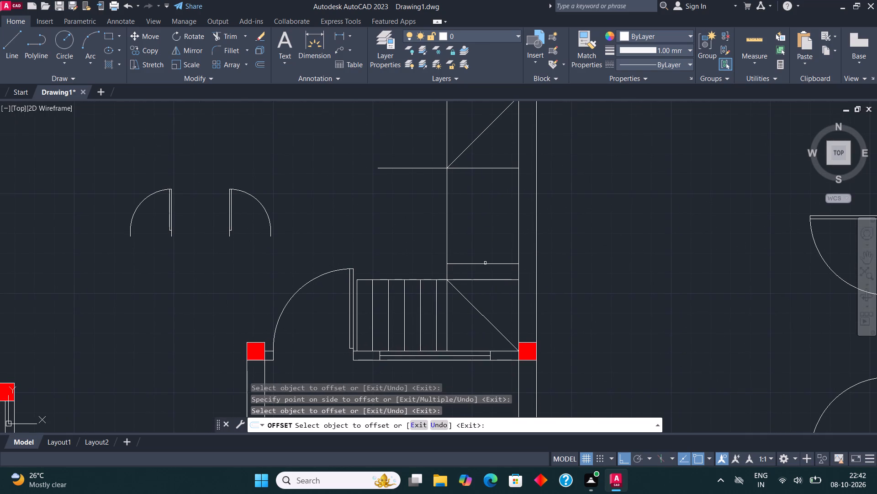
click(485, 264)
click(487, 242)
click(486, 248)
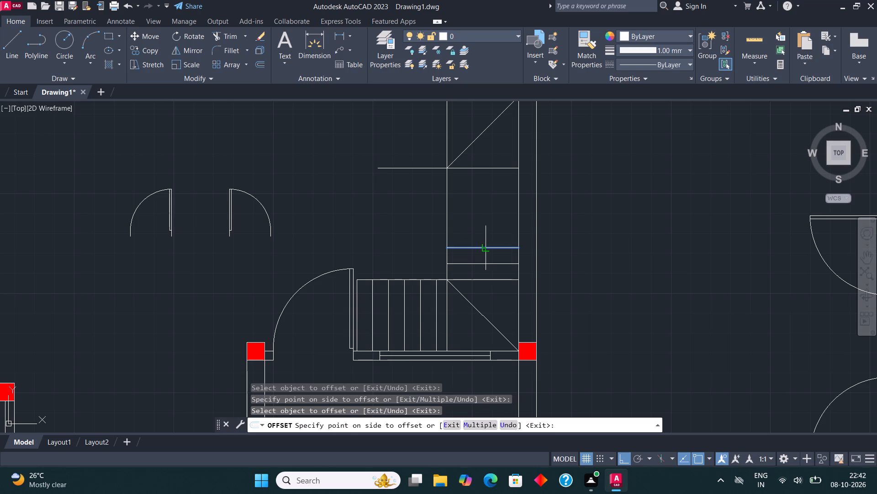
click(486, 238)
click(486, 233)
click(482, 216)
click(482, 216)
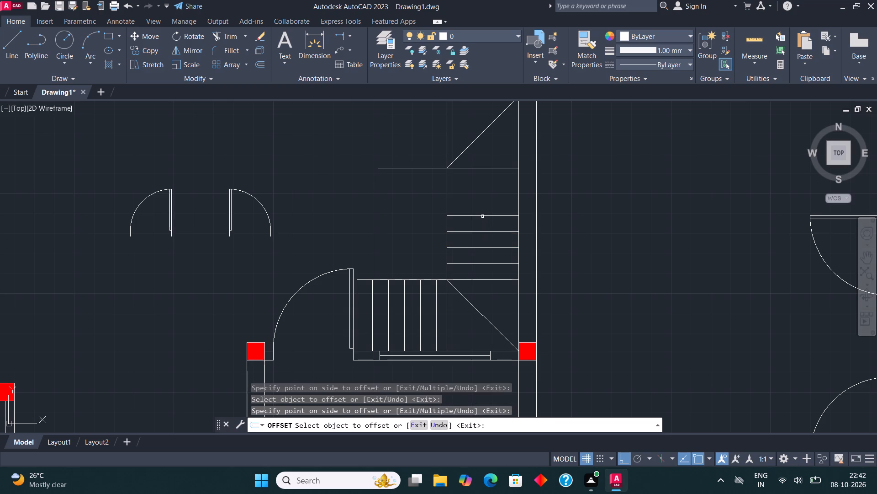
click(482, 216)
click(473, 192)
click(477, 201)
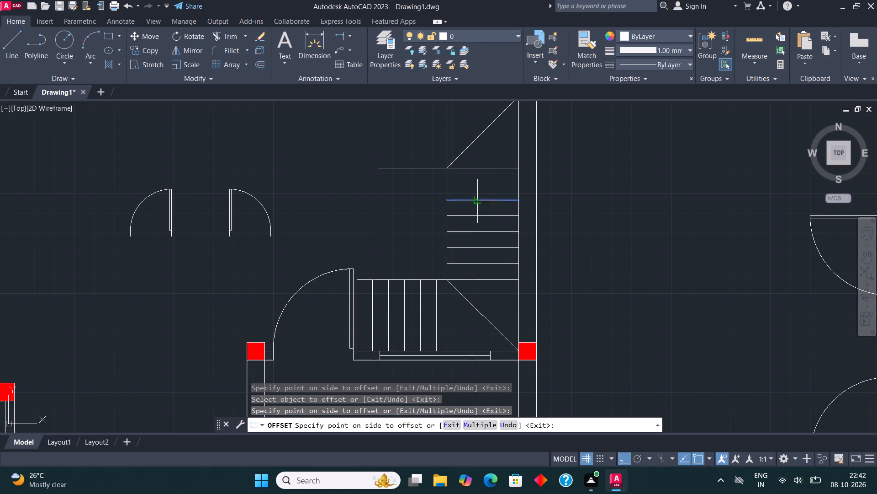
click(480, 184)
Offset the upper landing's vertical edge away from the landing repeatedly by 8" to make four tread lines in the upper flight.
middle_drag(483, 215, 488, 316)
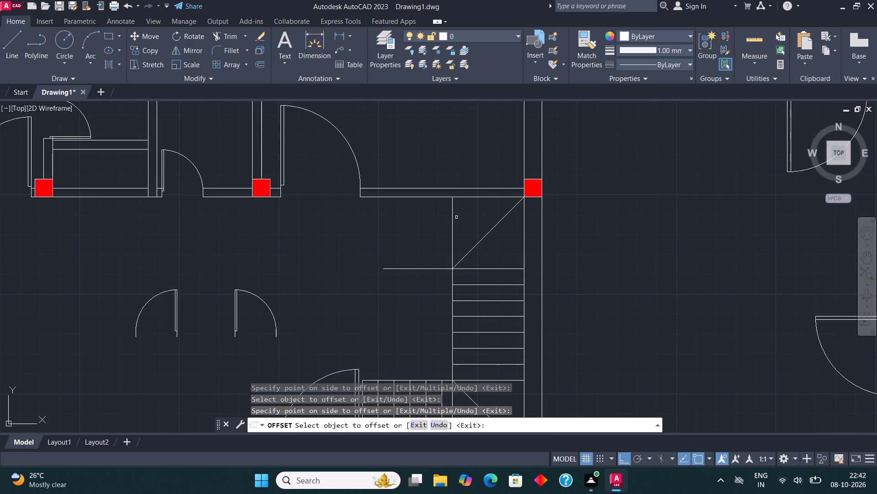
click(454, 213)
click(451, 242)
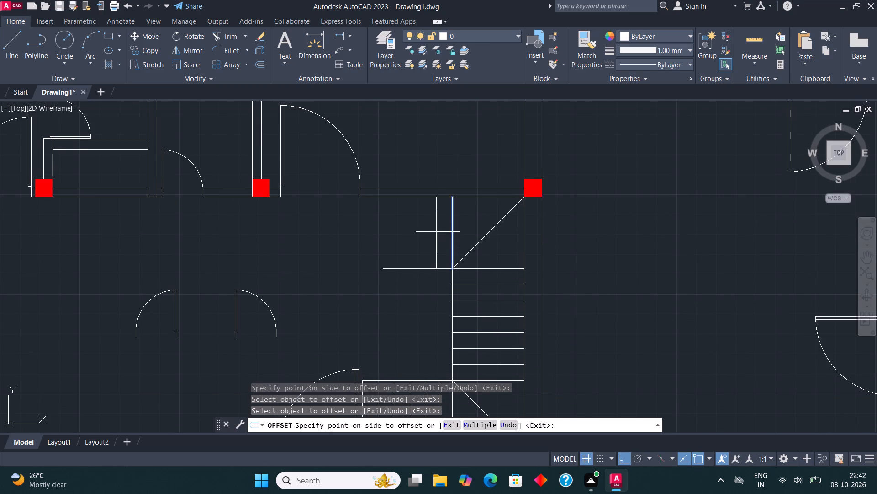
click(438, 232)
click(437, 236)
click(420, 232)
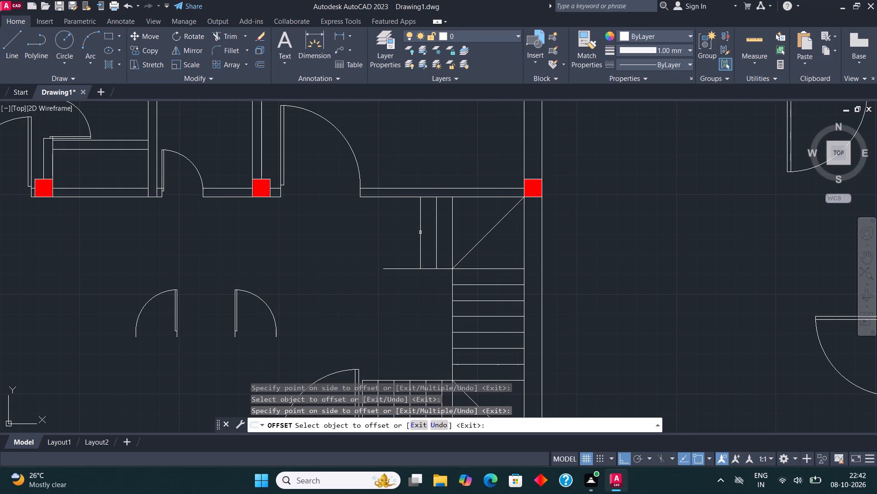
click(421, 240)
click(409, 236)
click(403, 230)
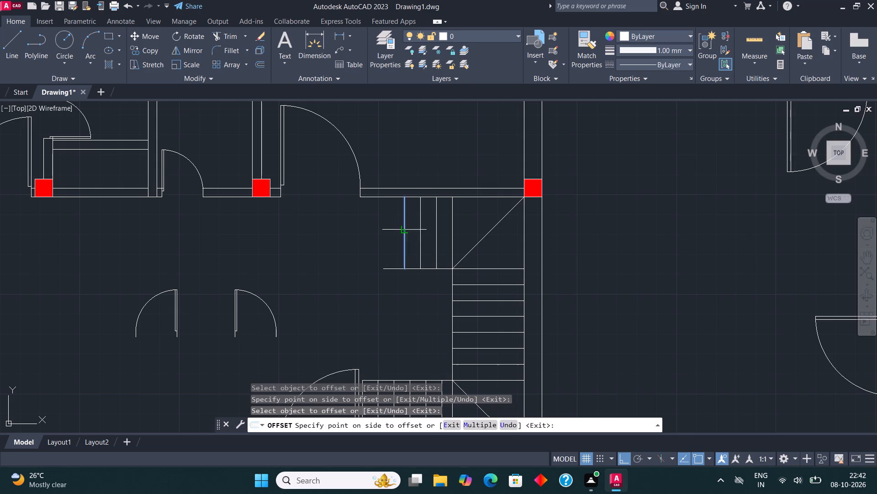
click(374, 228)
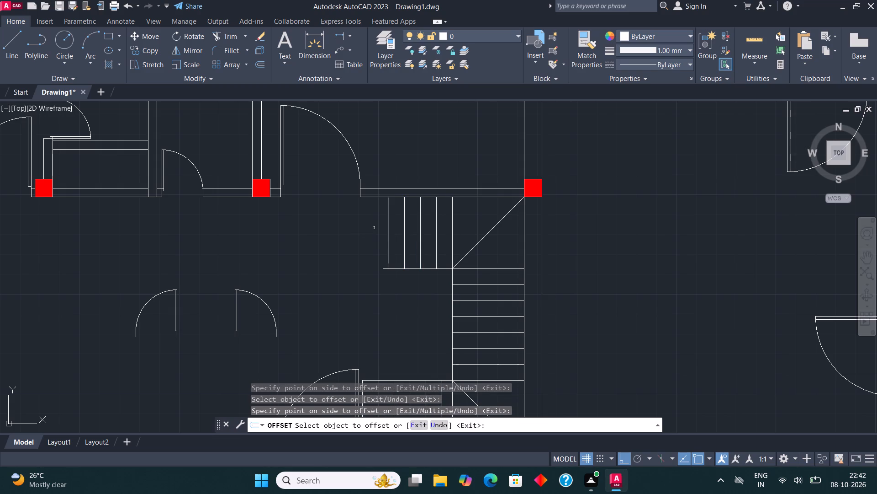
Trim the upper flight's horizontal edge line where it overhangs the last tread.
click(218, 38)
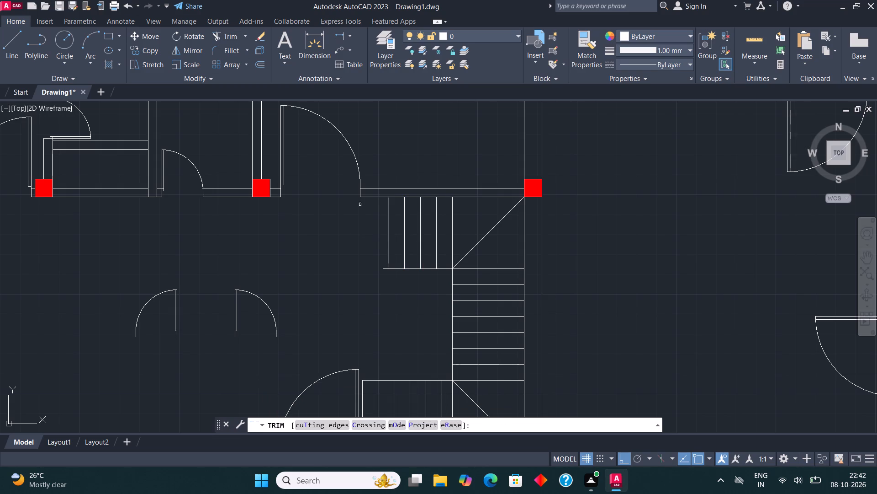
click(382, 268)
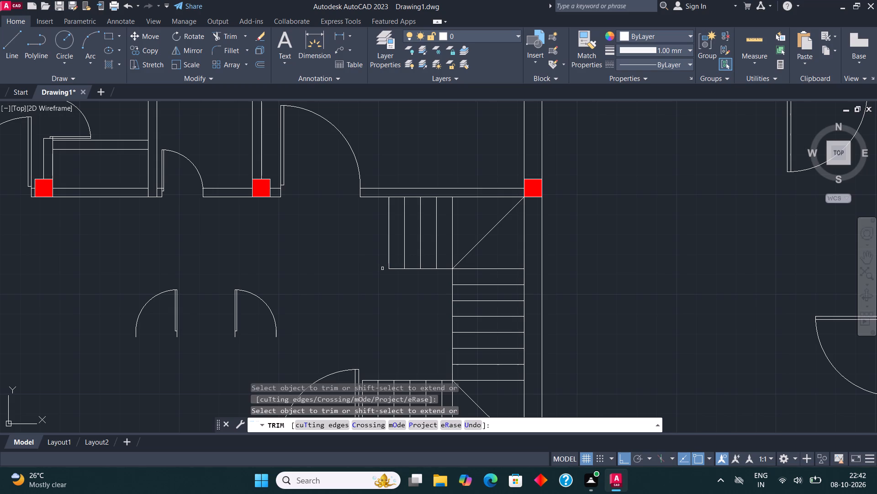
Switch the car block outside the plan from its side view to its top view.
key(Escape)
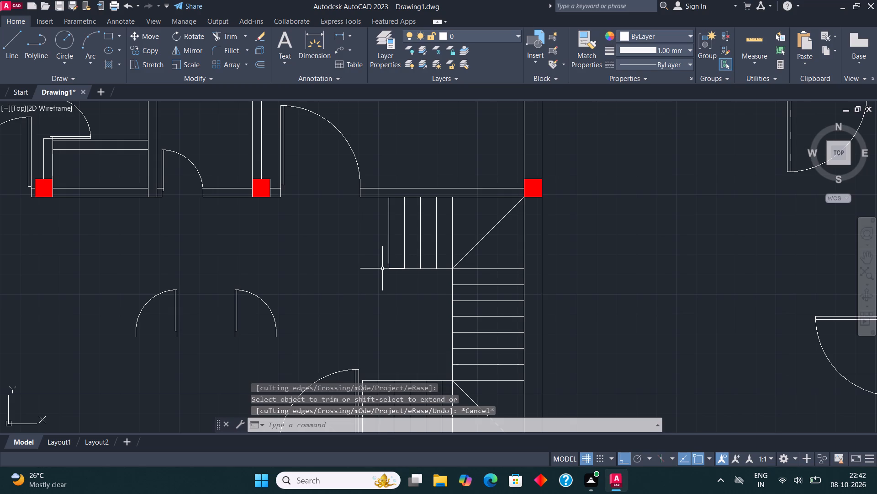
scroll(382, 268, down, 1)
middle_drag(423, 293, 436, 254)
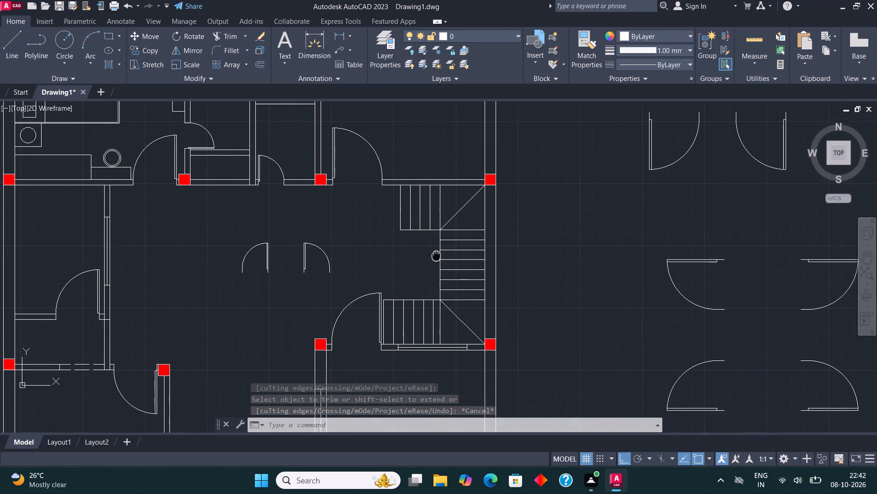
middle_drag(436, 254, 436, 251)
middle_drag(476, 315, 497, 289)
scroll(497, 289, down, 2)
middle_drag(497, 317, 495, 268)
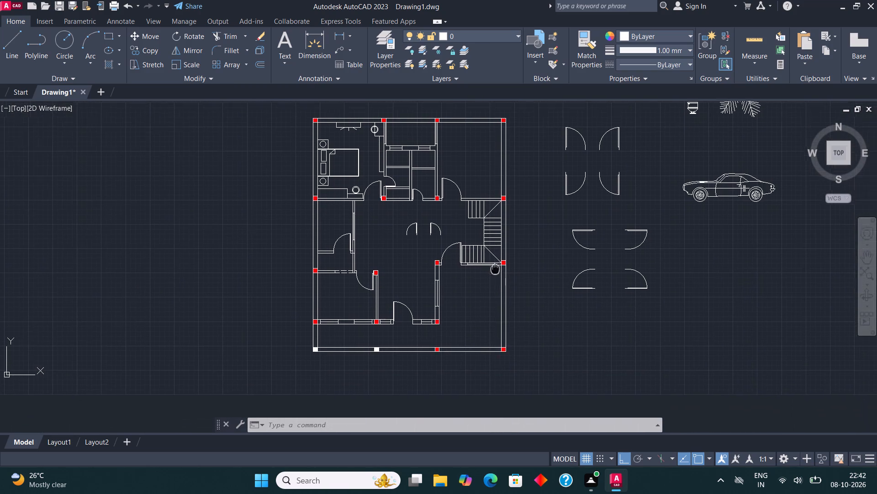
middle_drag(495, 268, 494, 263)
middle_drag(734, 236, 626, 298)
click(619, 247)
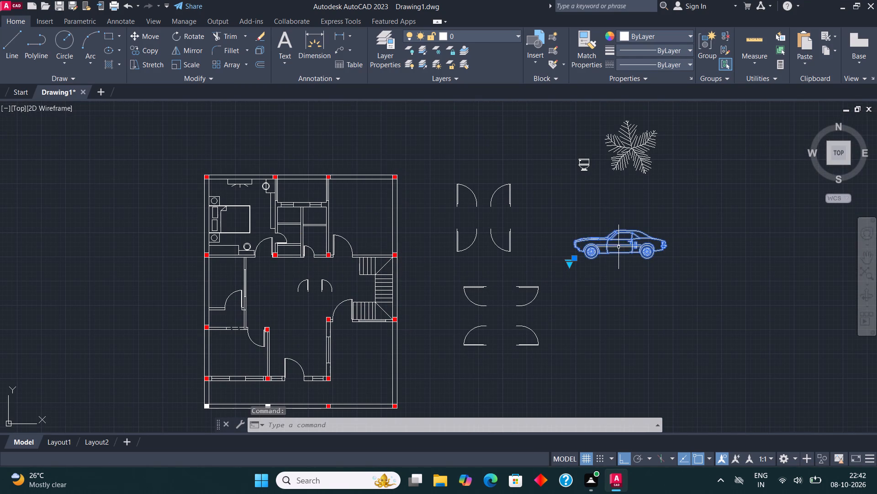
click(570, 265)
click(602, 285)
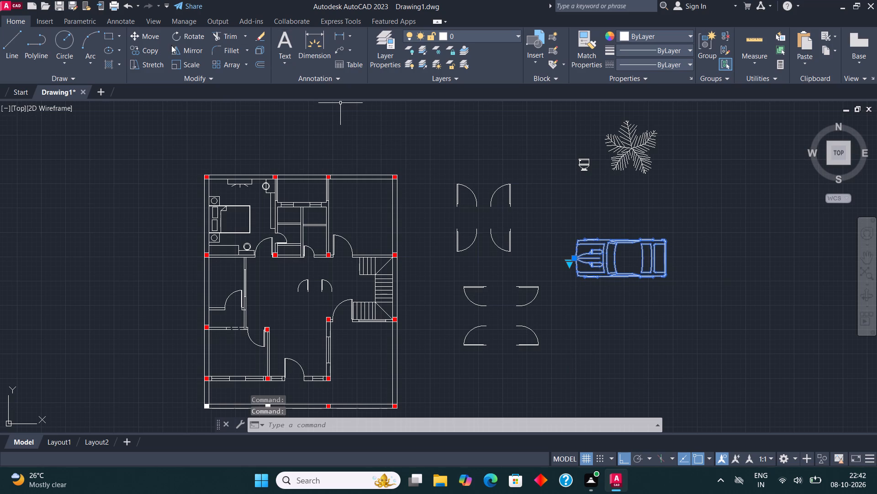
Rotate the top-view car a quarter turn so its front faces the top of the plan.
click(186, 39)
click(617, 312)
click(620, 337)
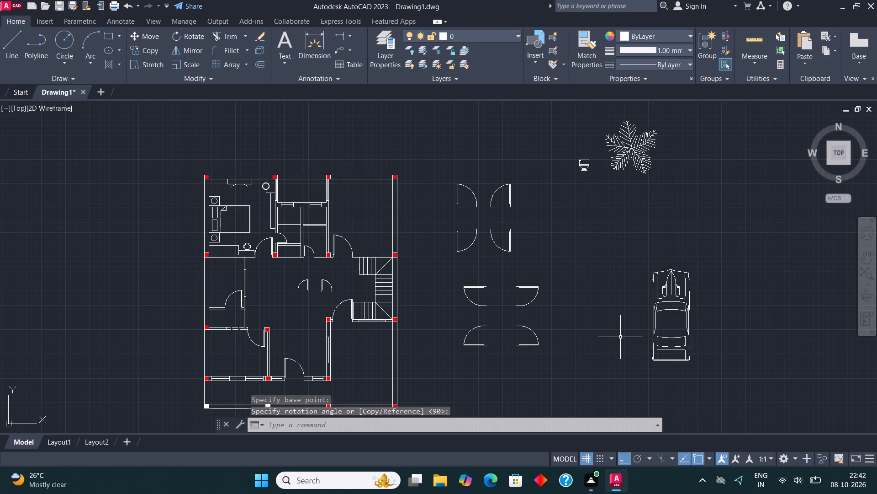
Move the car into the parking area below the staircase, with ortho off.
scroll(620, 337, down, 1)
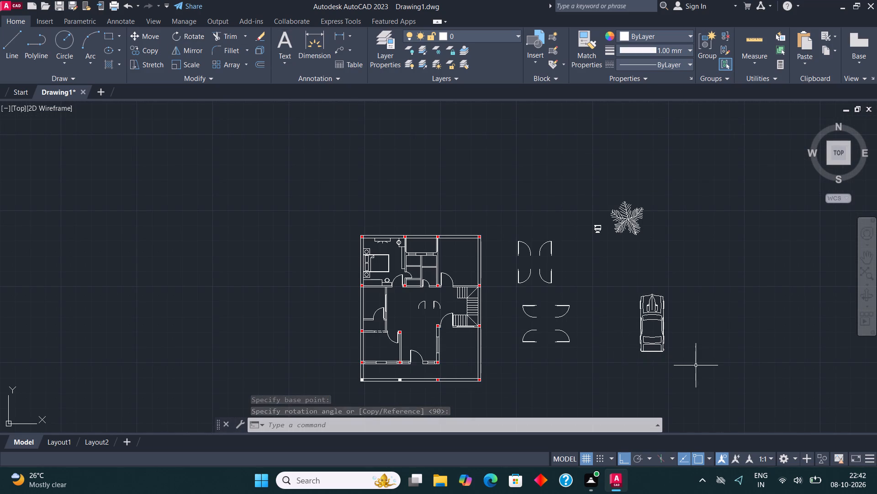
click(653, 316)
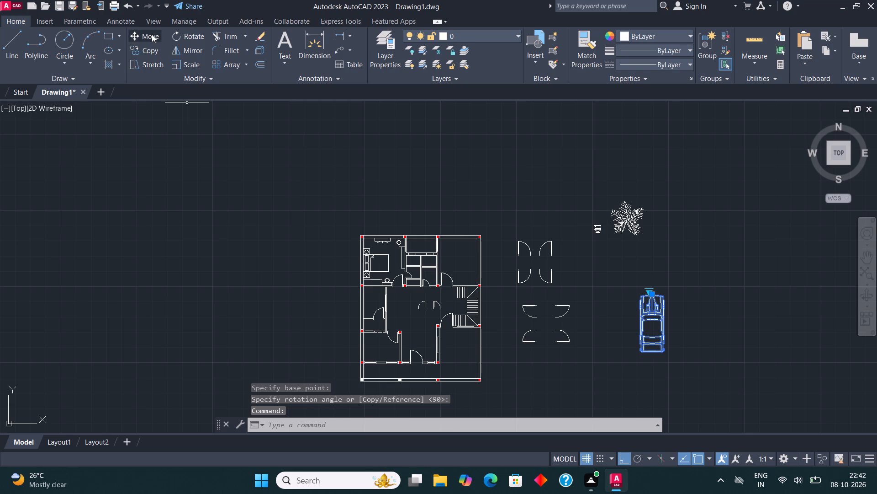
click(152, 34)
click(664, 321)
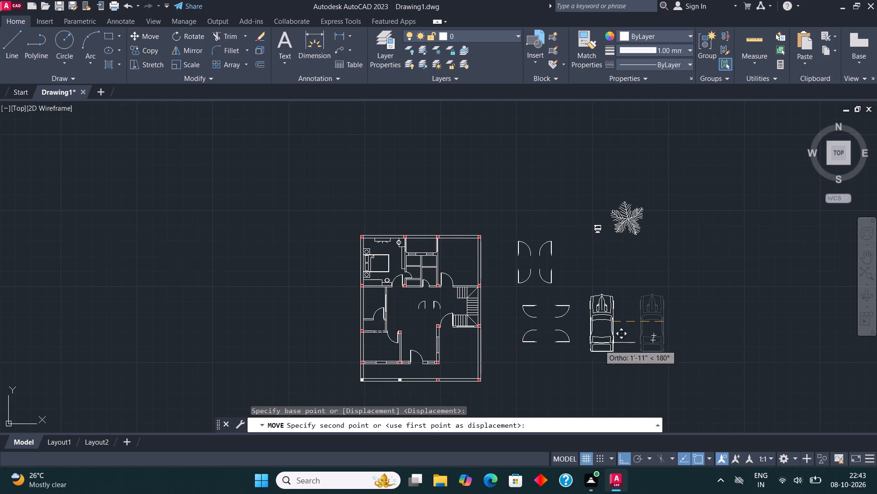
key(F8)
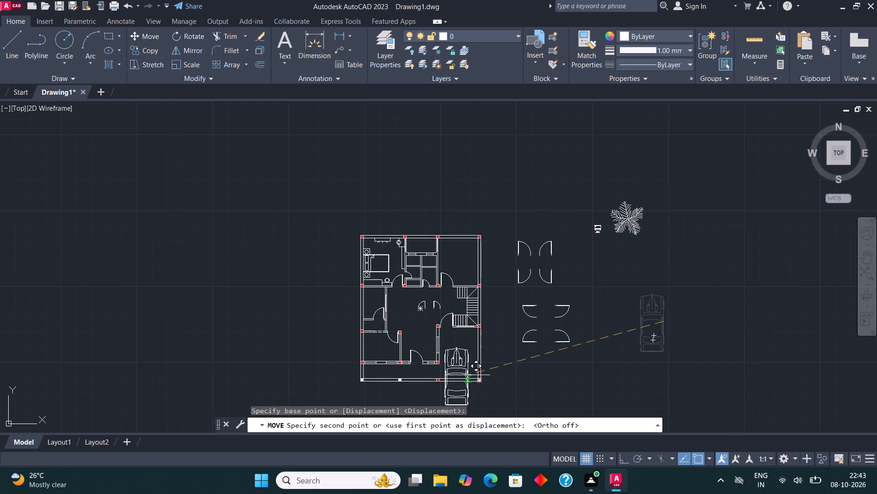
scroll(474, 366, up, 2)
scroll(483, 329, down, 2)
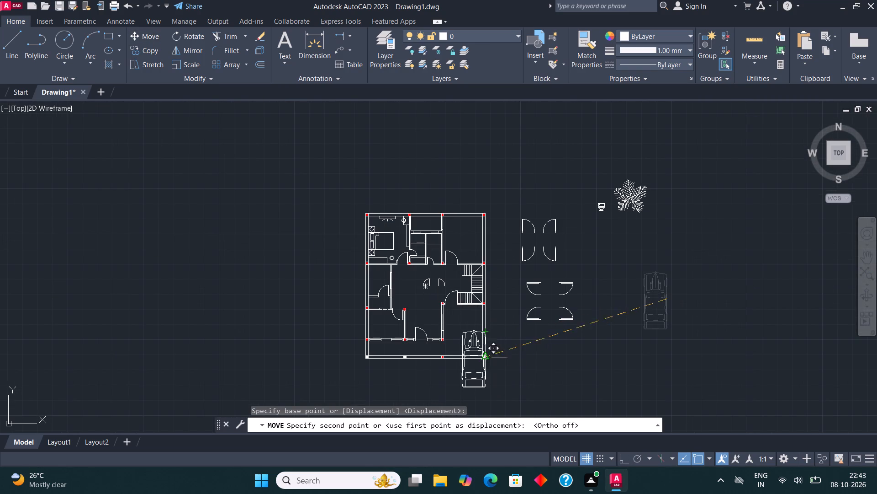
scroll(480, 342, up, 2)
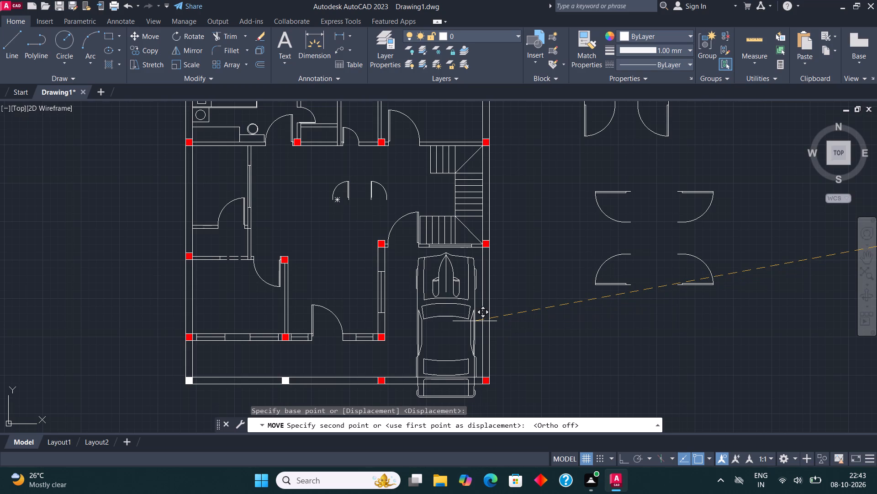
scroll(475, 321, down, 3)
scroll(473, 327, up, 3)
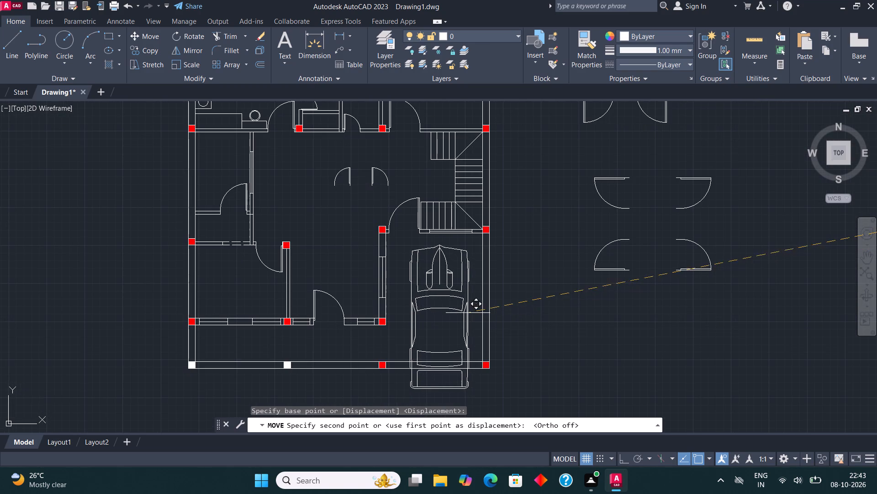
click(468, 309)
key(Escape)
Scale the car down so it fits inside the parking area.
click(451, 297)
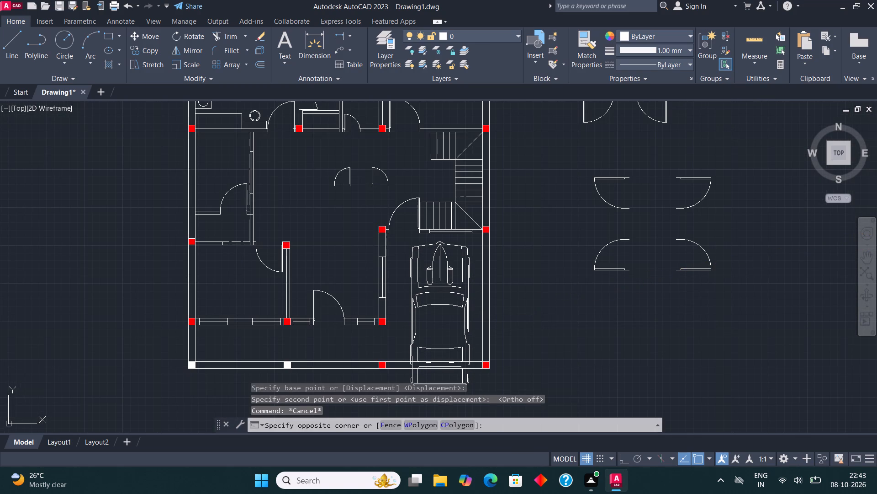
click(440, 284)
click(189, 66)
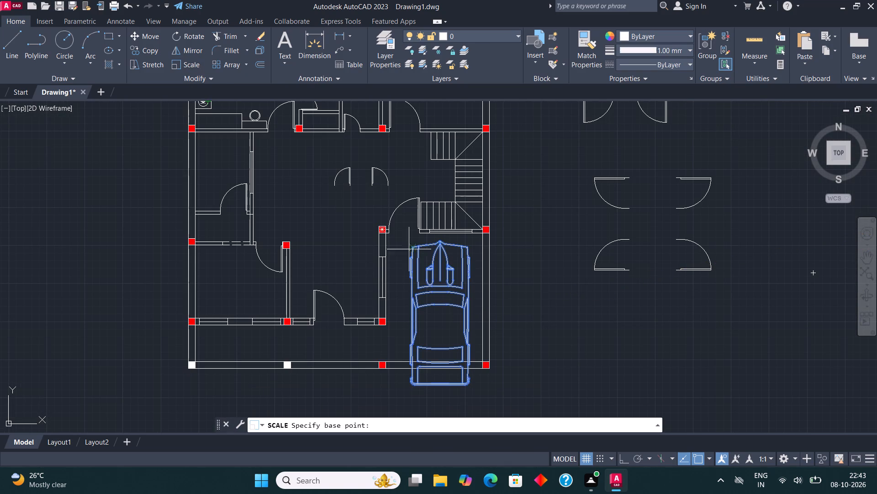
click(419, 287)
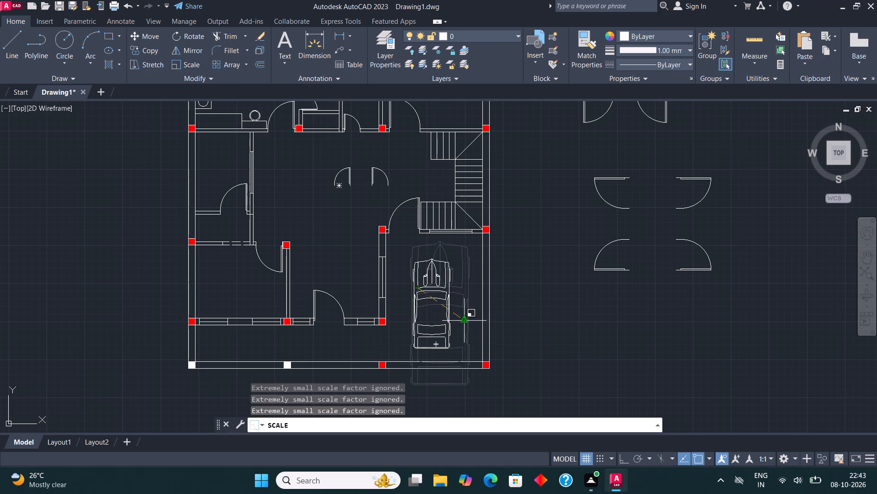
click(462, 322)
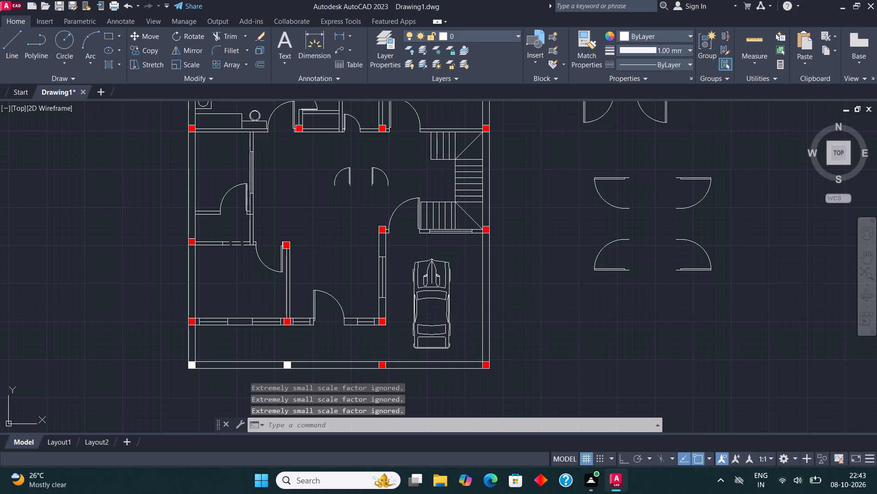
Move the scaled car closer to the outer side wall, centring it lengthwise in the parking area.
click(438, 307)
click(407, 261)
click(148, 41)
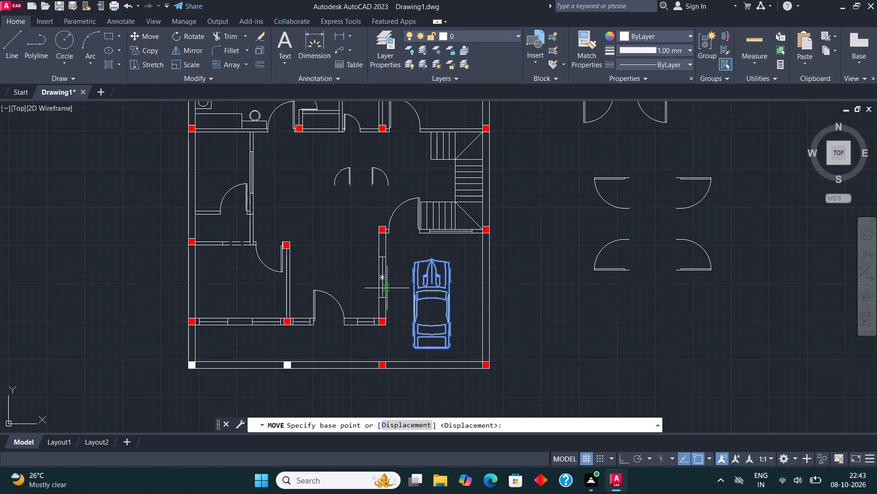
click(409, 293)
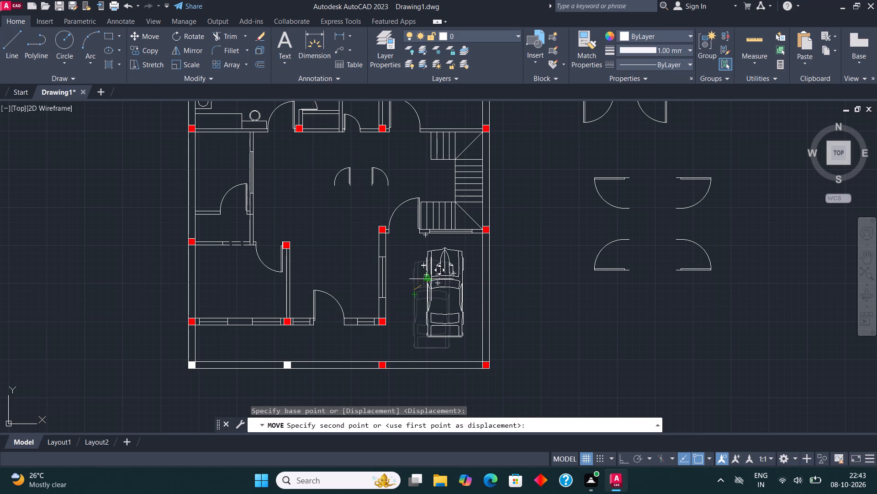
click(434, 284)
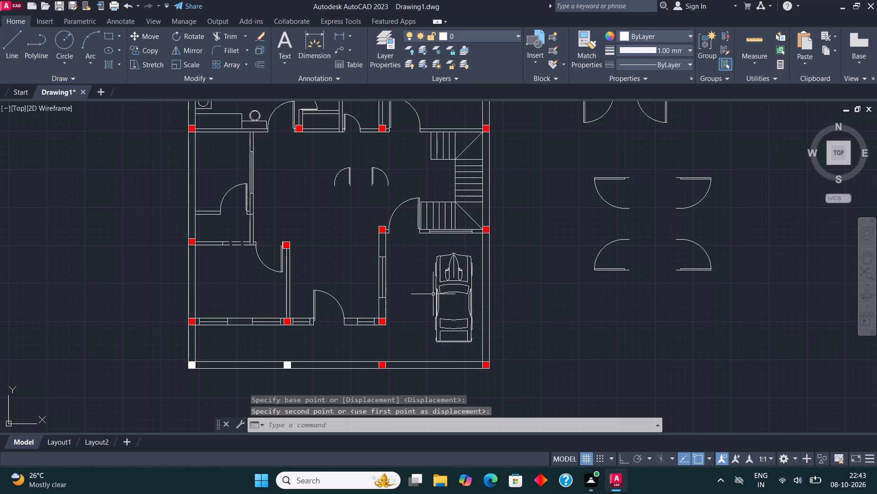
Draw a rectangle in the hall corner beside the front door, from the side window's lower end to the front wall.
scroll(434, 297, down, 2)
middle_drag(443, 297, 475, 306)
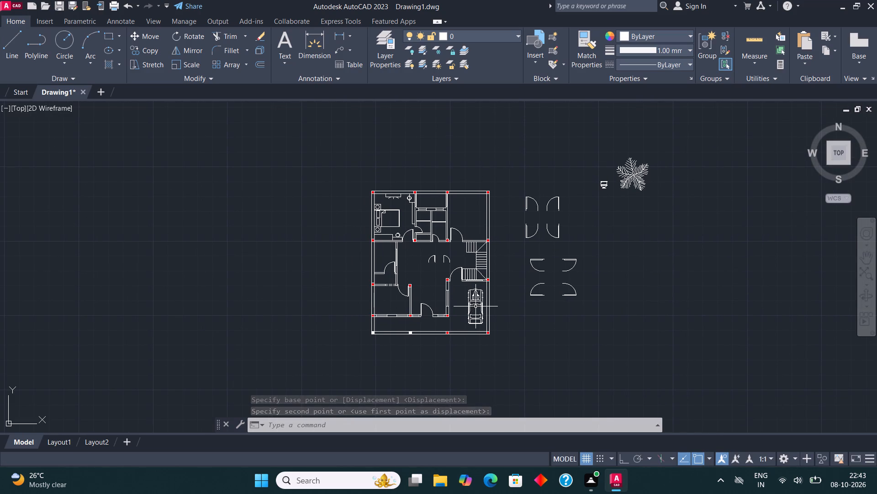
scroll(454, 311, up, 4)
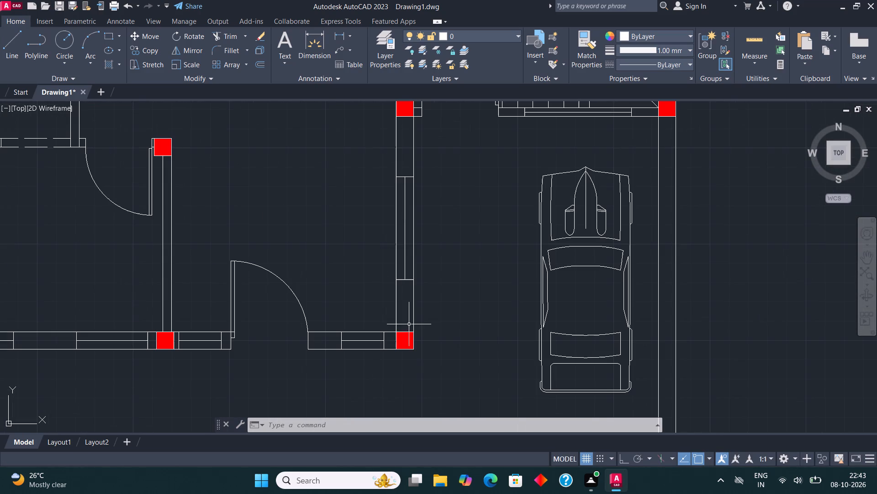
click(107, 40)
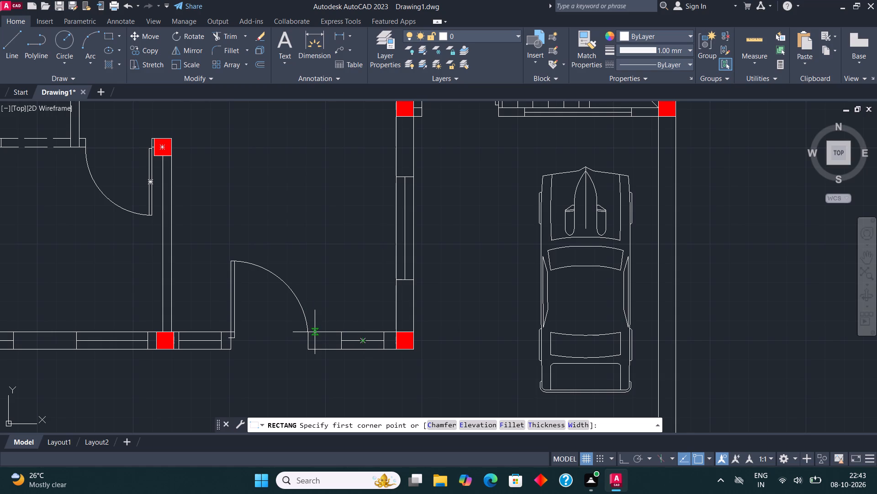
click(395, 280)
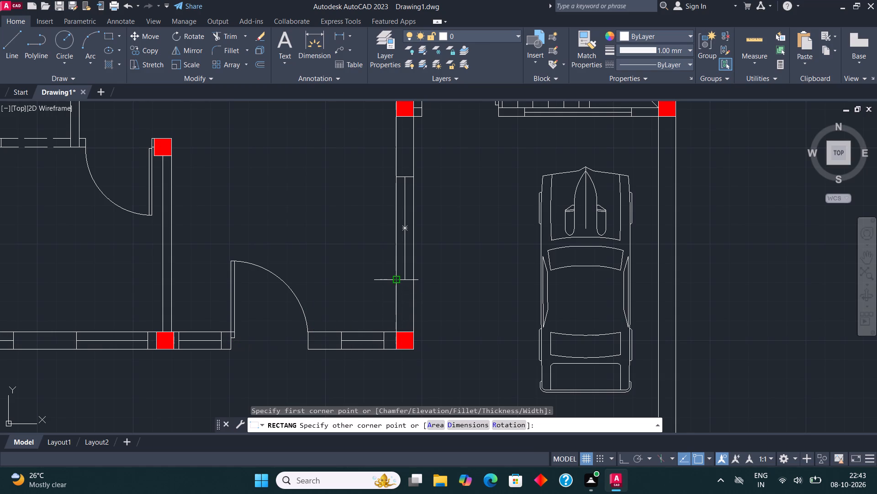
click(333, 331)
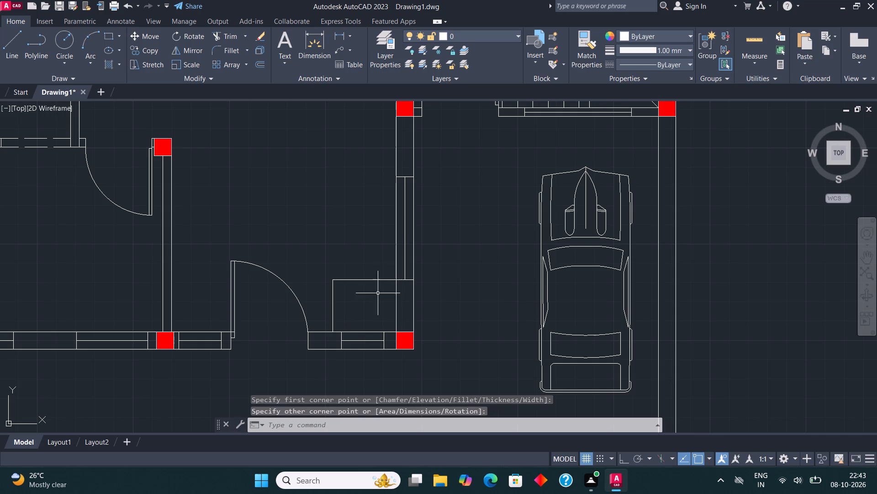
Draw a small circle at the centre of the corner table rectangle by the front door.
middle_drag(395, 277, 367, 295)
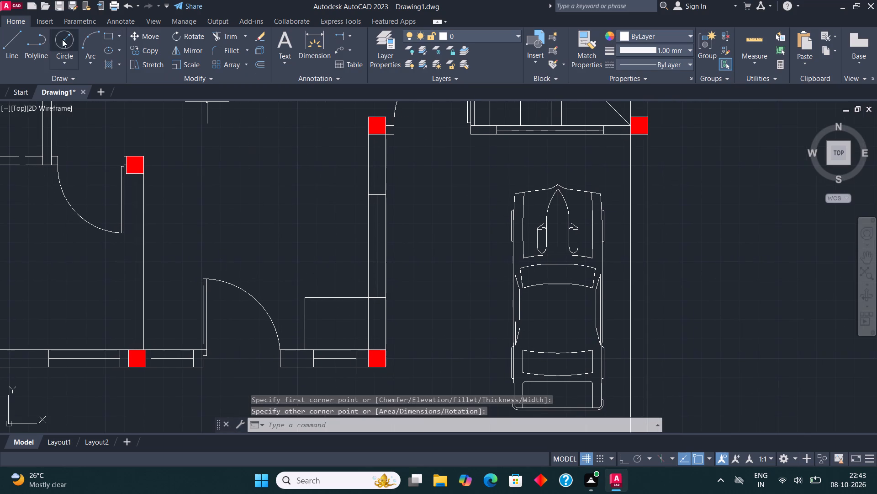
click(59, 42)
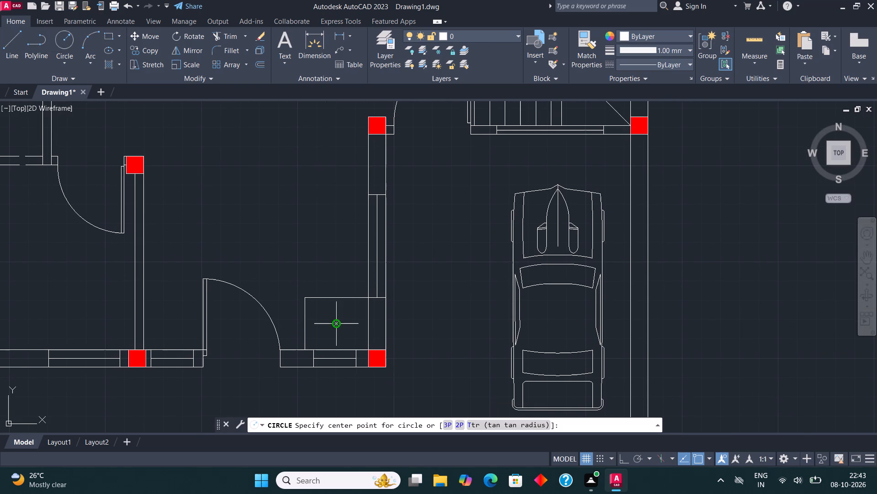
click(334, 325)
click(348, 333)
Draw a line from the lower-left room's upper column corner 2' along the wall, continuing vertically down into the room.
scroll(420, 293, down, 1)
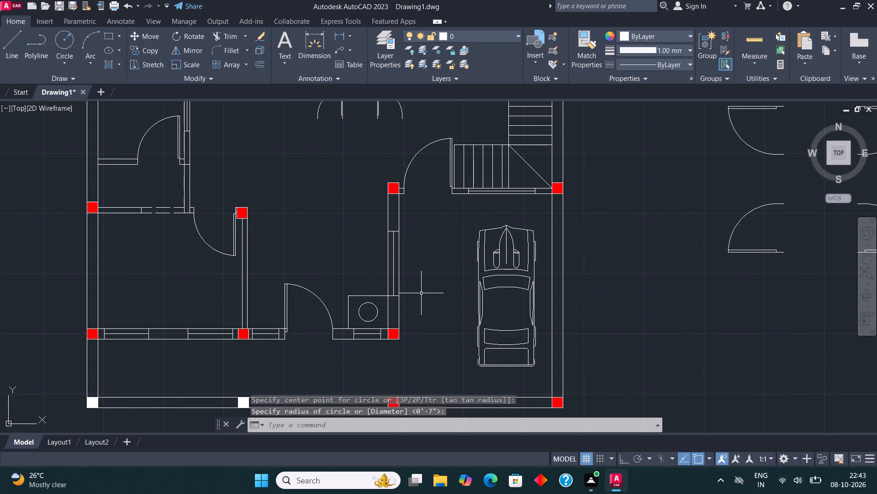
scroll(422, 293, down, 1)
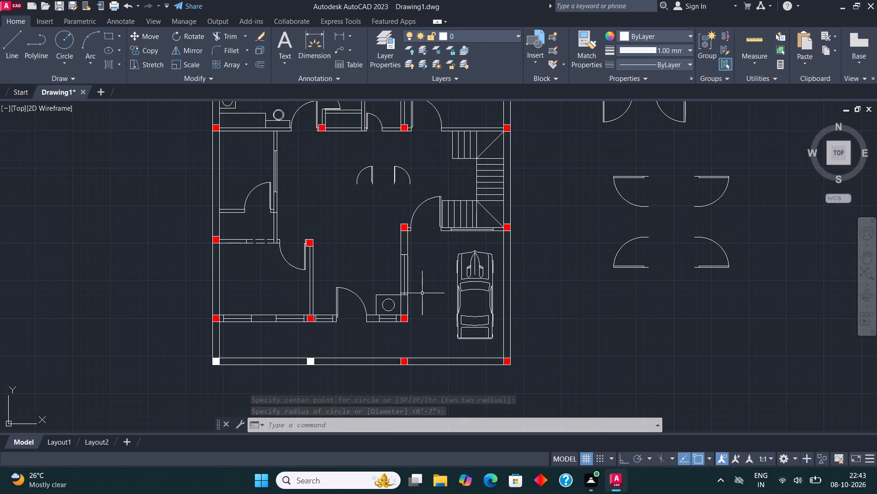
middle_drag(225, 237, 319, 298)
click(18, 42)
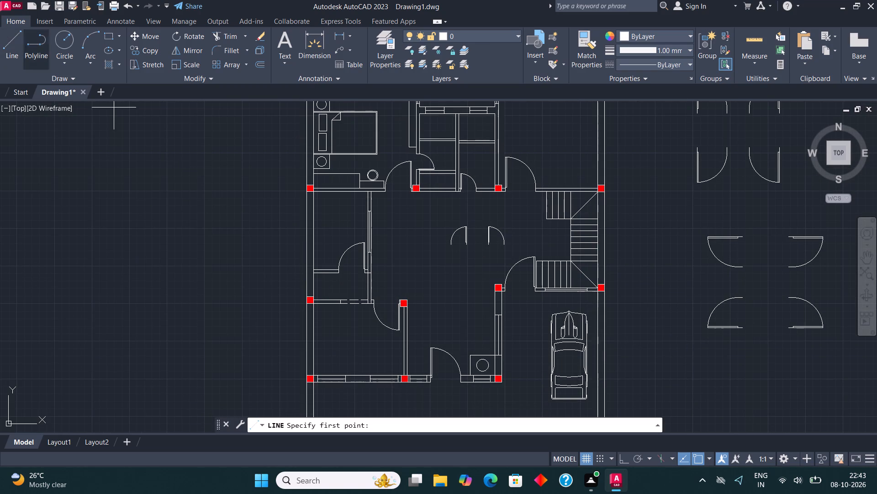
scroll(338, 306, up, 1)
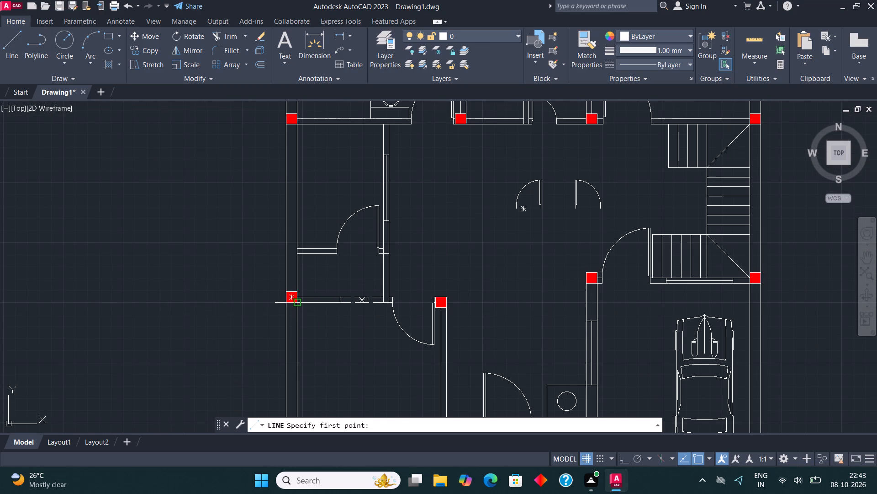
click(296, 304)
text(2')
key(Return)
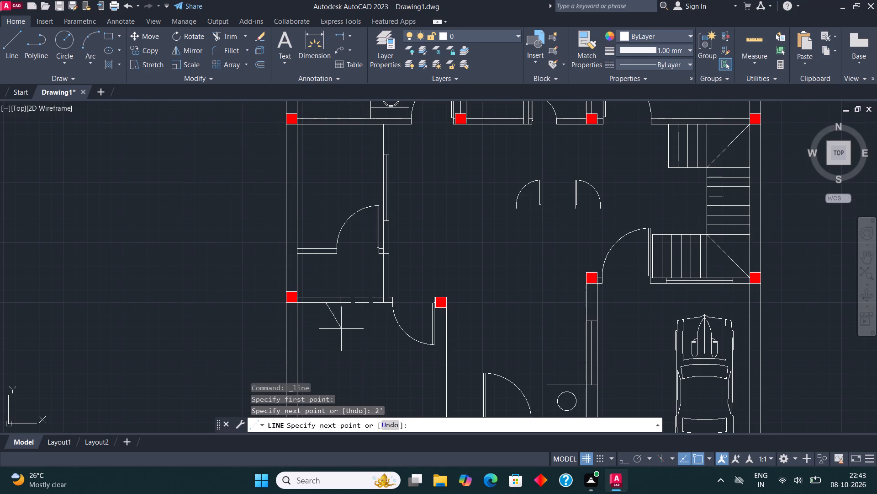
scroll(341, 328, down, 1)
key(F8)
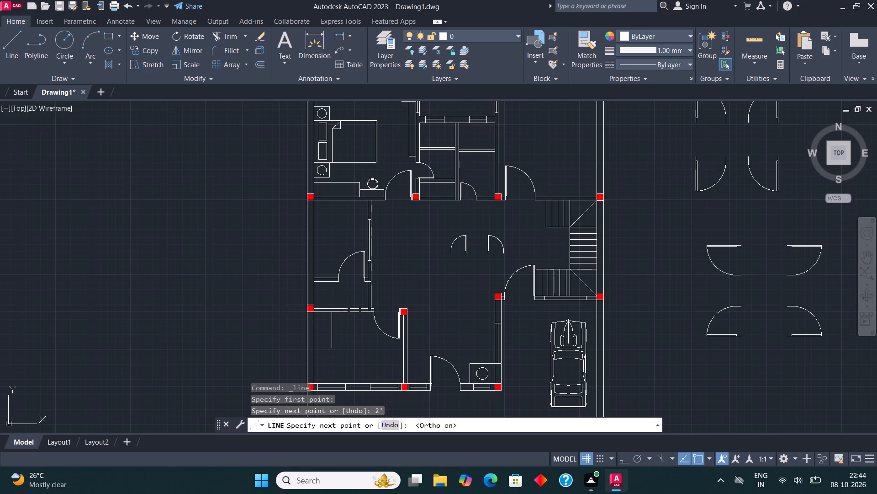
click(329, 356)
Draw a line from the midpoint of the lower-left room's partition wall 2' into the room, turning a short way toward the front wall.
click(16, 51)
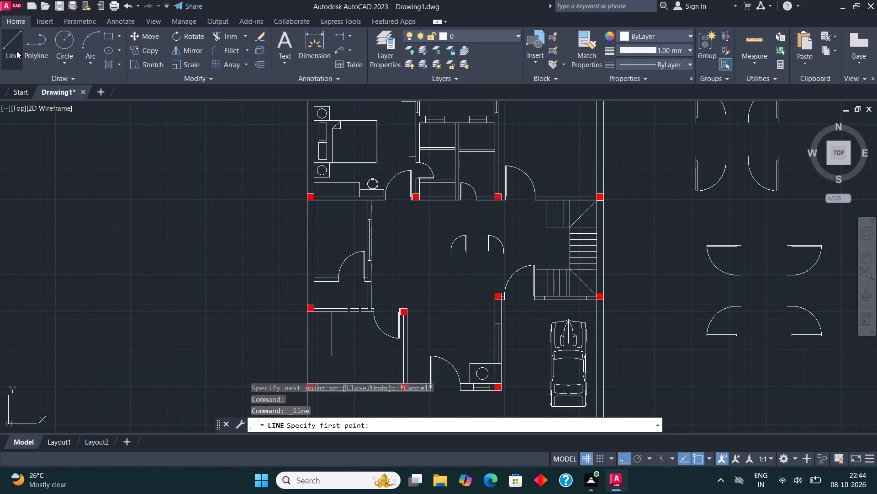
middle_drag(454, 287, 449, 234)
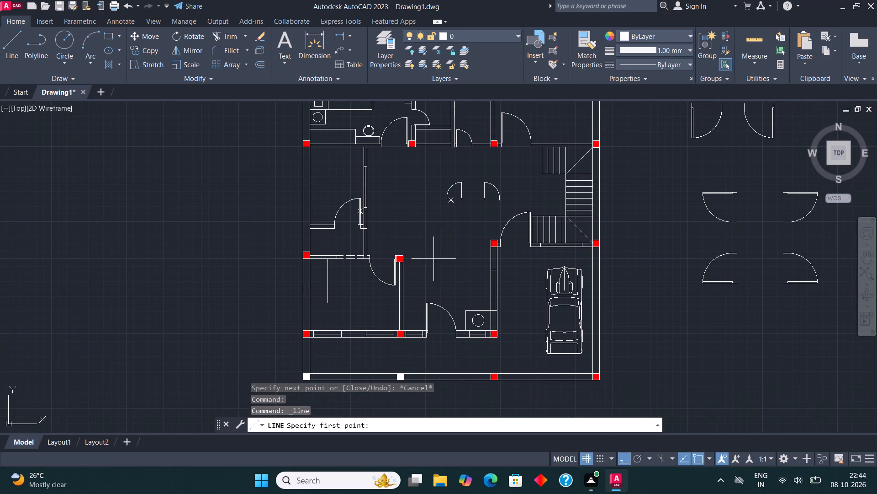
scroll(380, 300, up, 1)
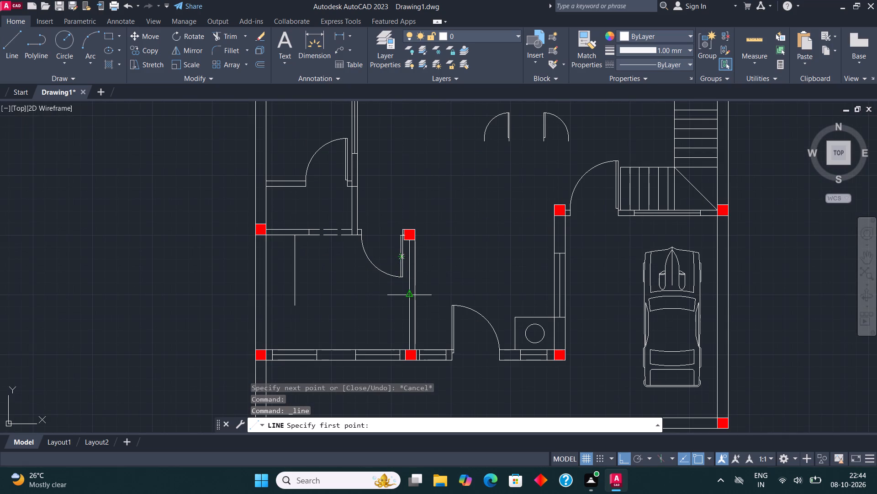
scroll(407, 294, up, 1)
click(407, 290)
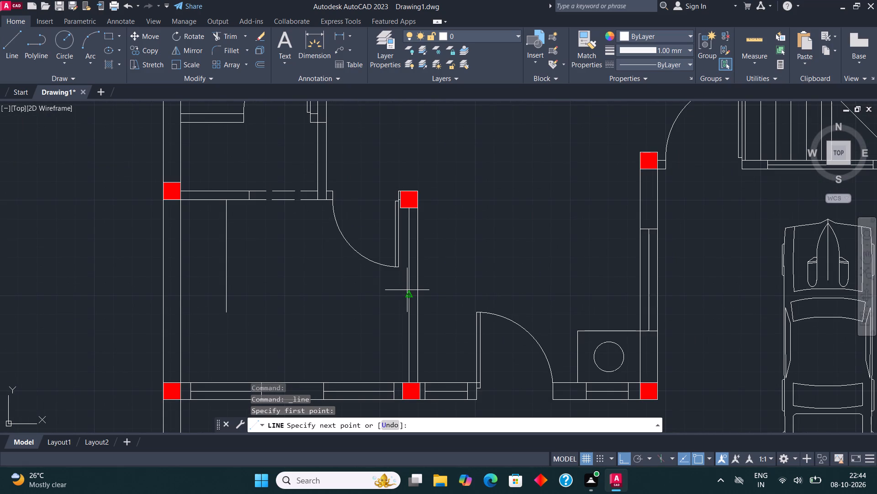
text(2')
key(Return)
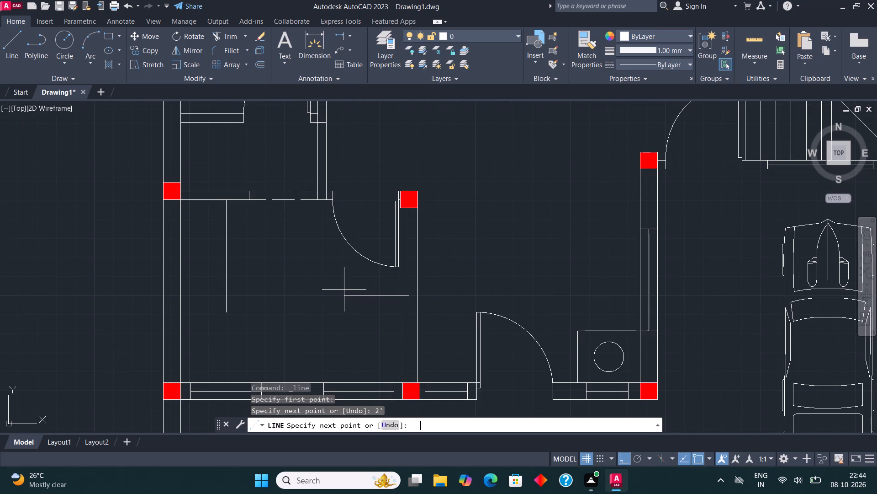
click(352, 327)
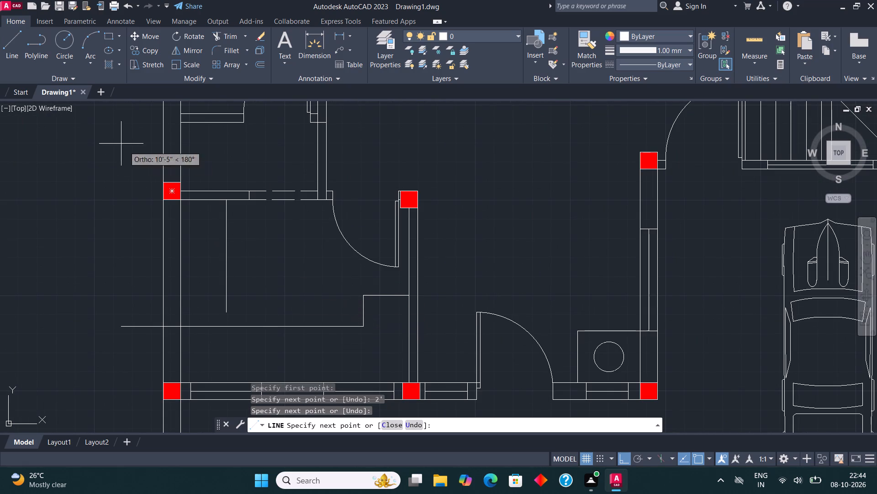
Draw a line 2' inward from the lower-left room's front wall, continuing parallel to that wall to the vertical counter line.
click(4, 40)
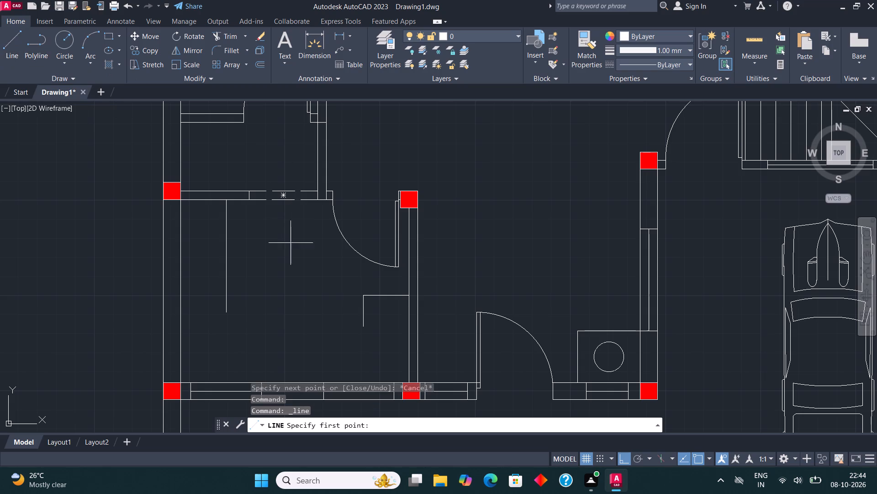
scroll(365, 328, down, 2)
scroll(364, 344, up, 1)
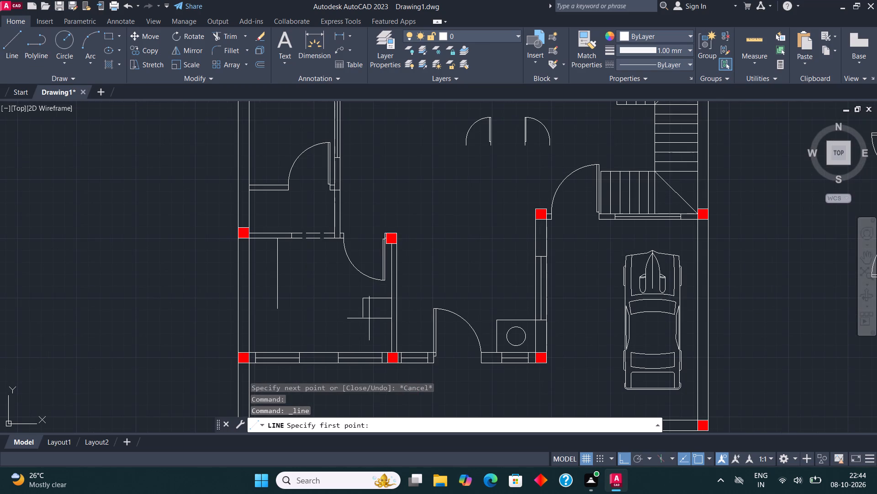
click(362, 349)
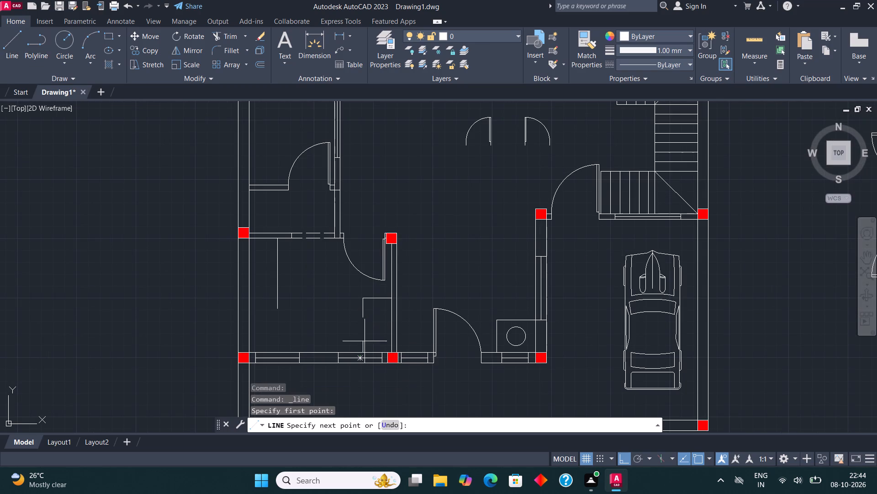
text(2')
key(Return)
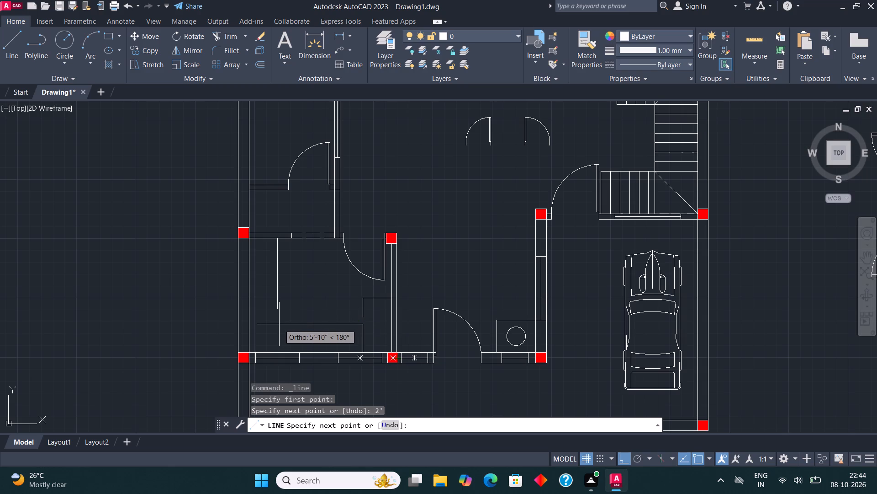
click(279, 324)
key(Escape)
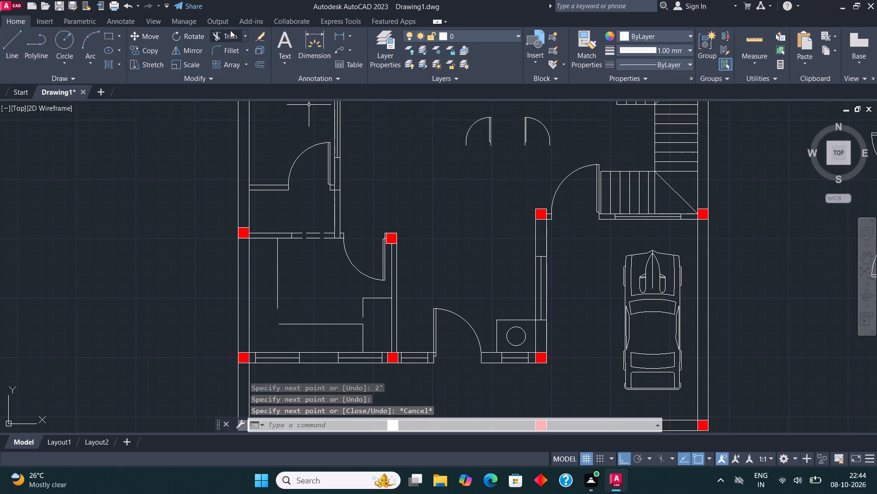
Trim away the 2' offset line between the front wall and the horizontal counter line.
click(230, 30)
click(363, 335)
key(Escape)
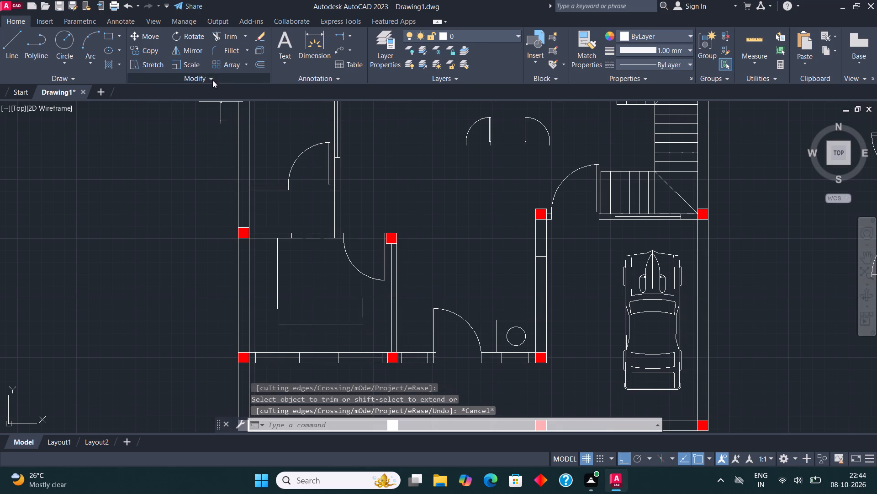
Fillet both open corners of the counter outline so the horizontal line meets the vertical lines at each end.
click(228, 52)
click(279, 295)
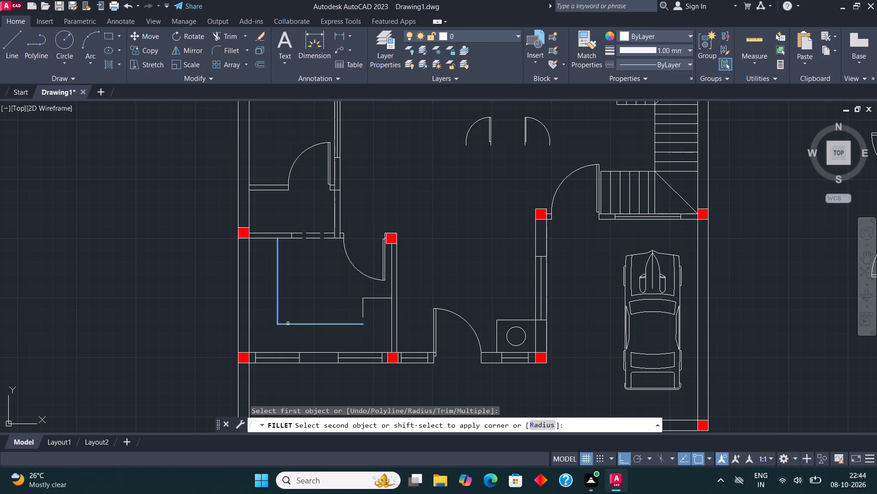
click(288, 324)
click(232, 54)
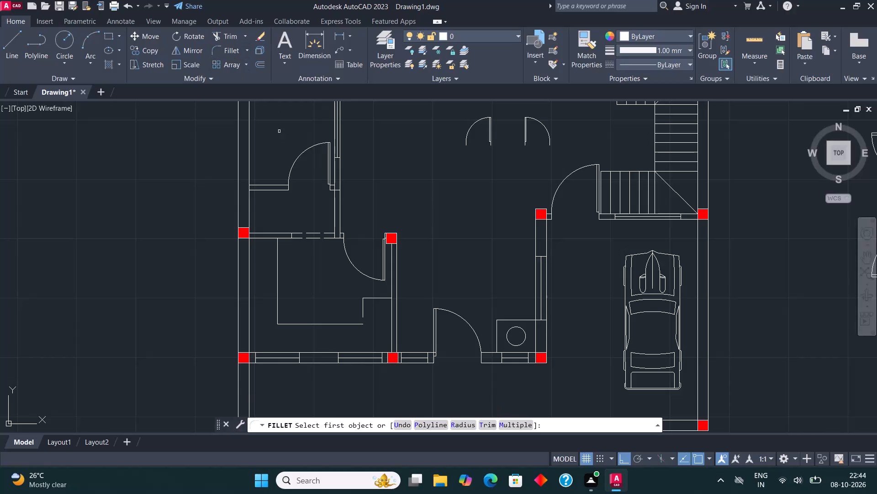
click(363, 311)
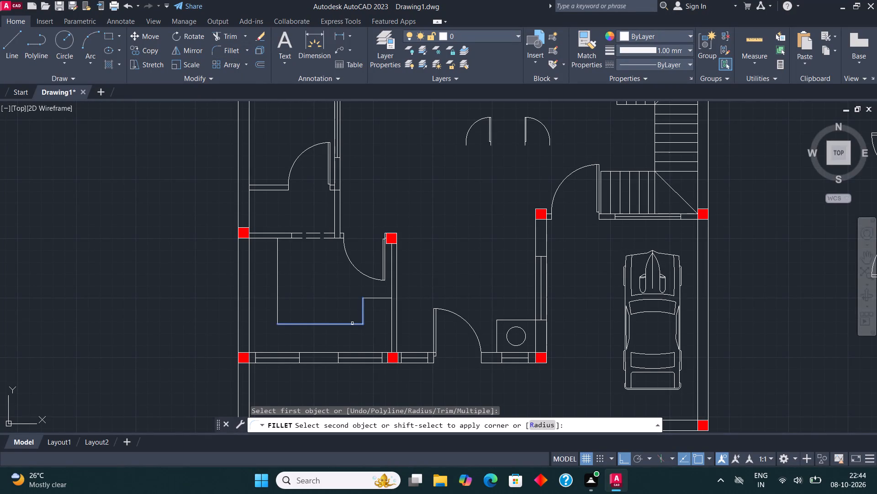
click(352, 323)
Draw a rectangle across the outer-wall counter at its upper end, from the room corner to the counter's inner edge.
middle_drag(340, 231, 369, 214)
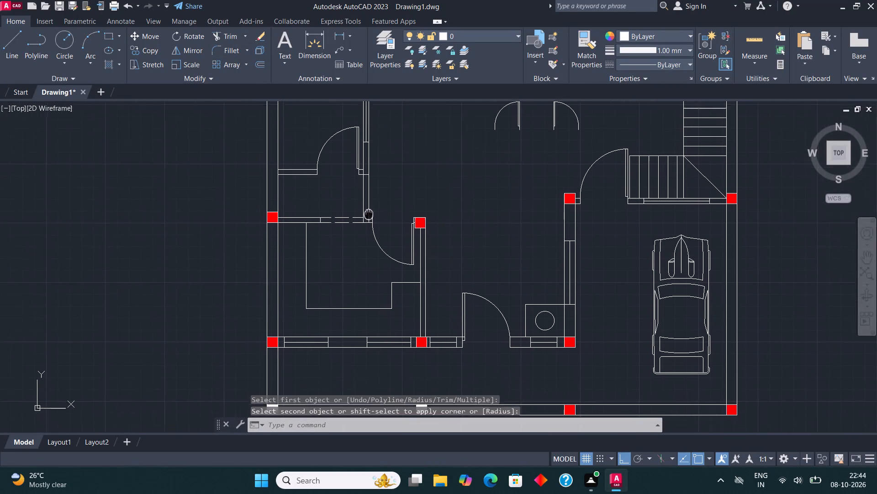
middle_drag(369, 214, 364, 199)
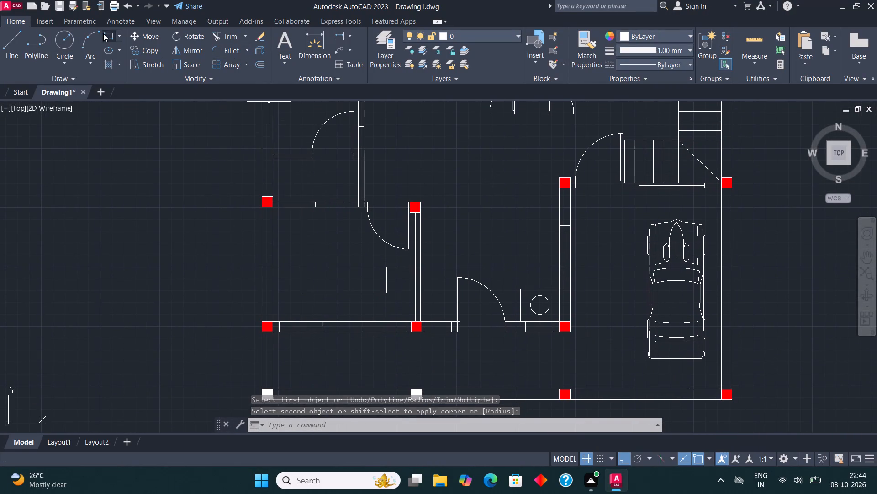
click(106, 32)
click(275, 211)
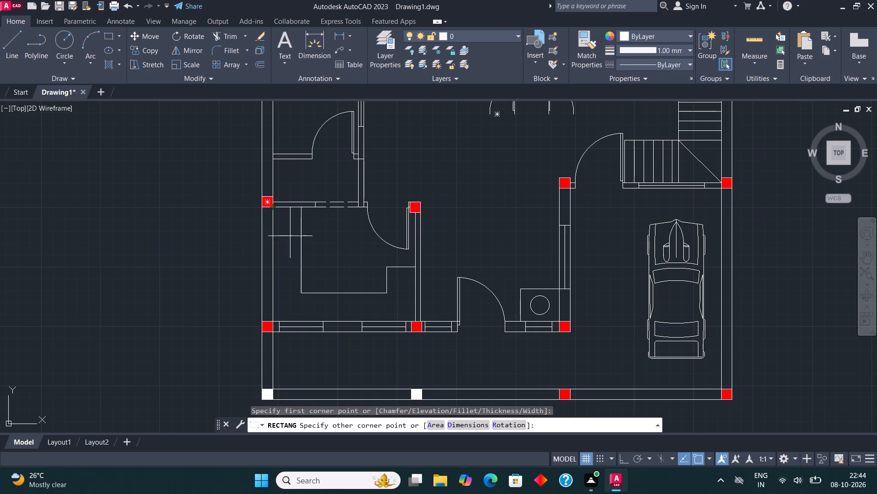
click(302, 237)
Draw an upright sink rectangle inside the counter section beside the partition wall, just below its upper edge.
middle_drag(332, 220, 334, 223)
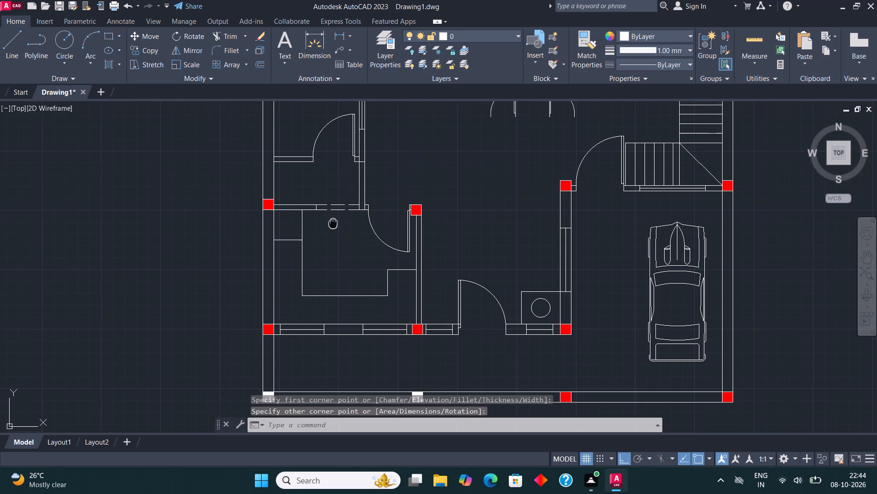
middle_drag(334, 223, 334, 231)
scroll(446, 292, up, 2)
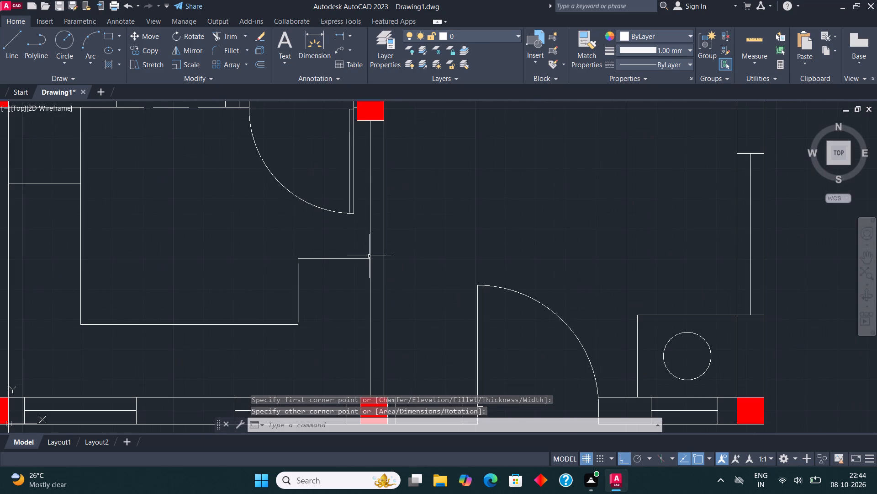
click(106, 37)
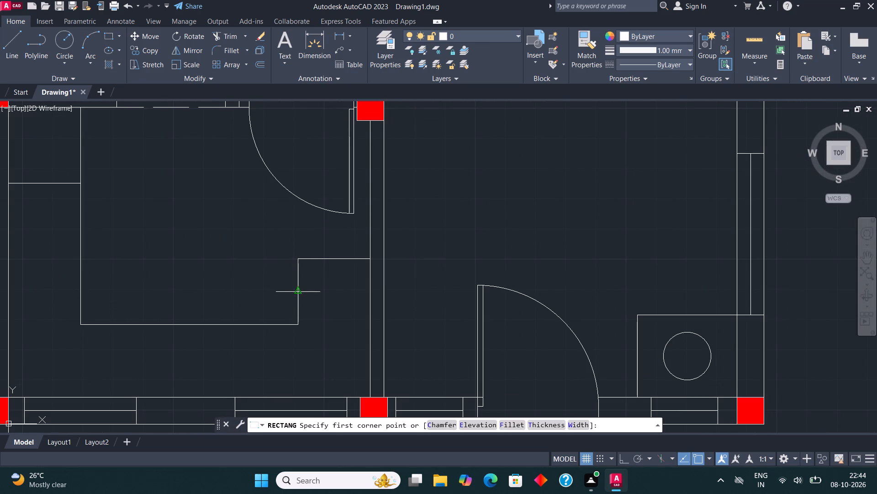
click(305, 271)
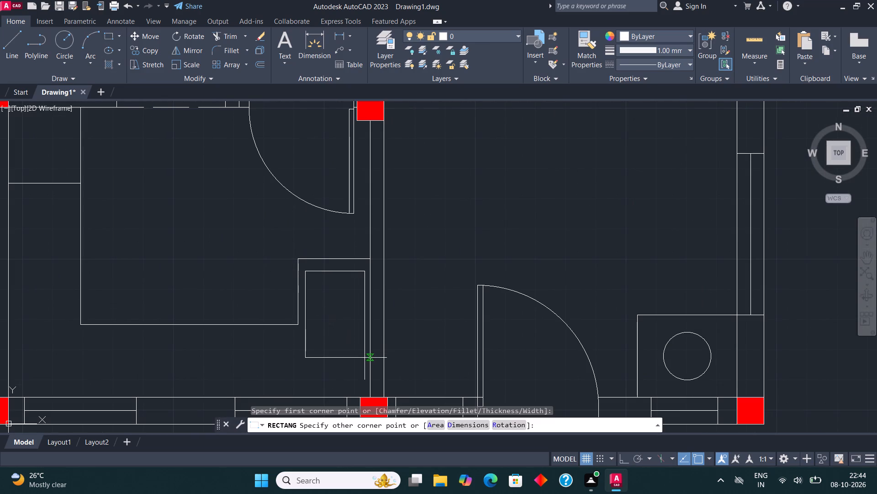
click(362, 350)
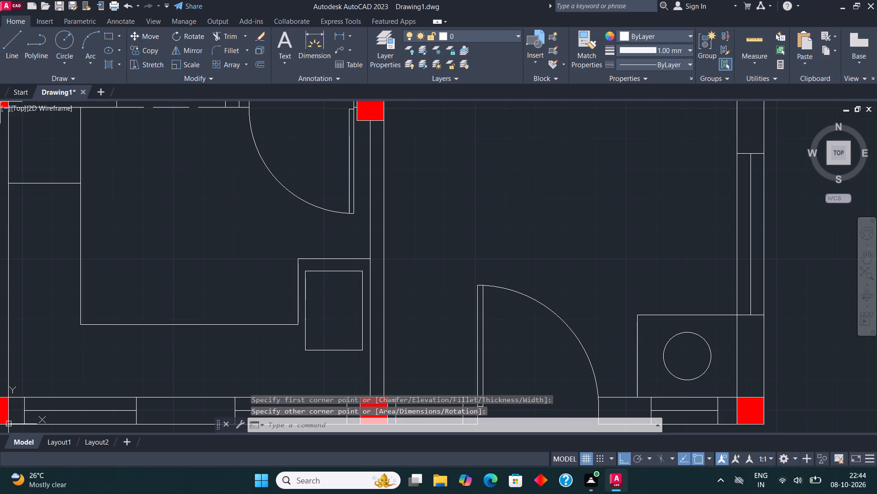
Draw a horizontal line across the sink rectangle just above its lower edge.
click(14, 42)
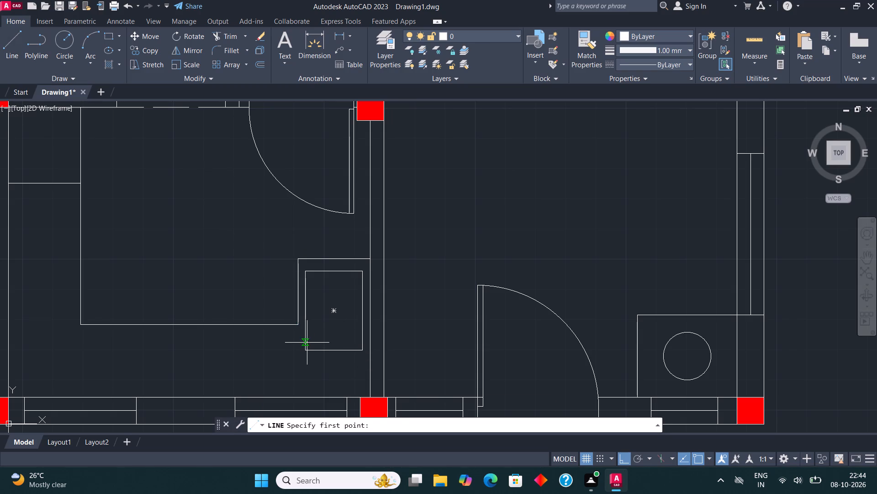
click(307, 343)
click(361, 343)
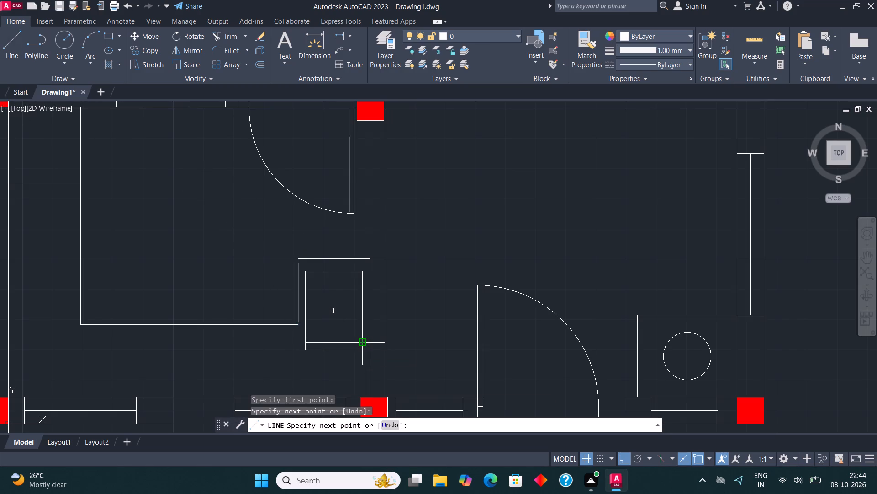
key(Escape)
Draw a small drain circle at the centre of the sink rectangle.
click(70, 48)
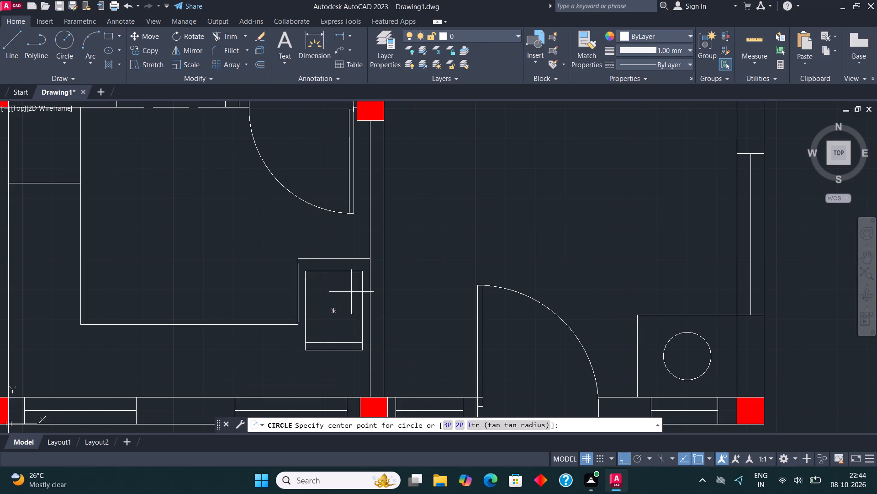
click(336, 309)
click(339, 315)
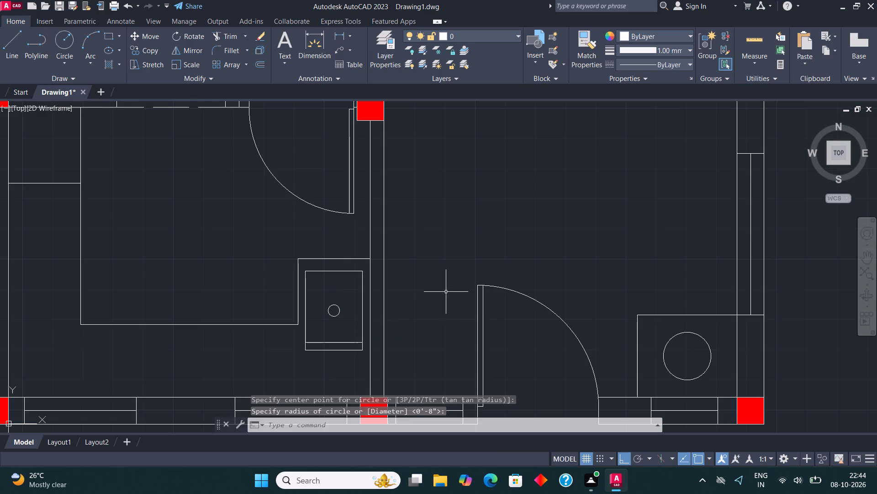
Draw a horizontal line across the sink rectangle just below its upper edge.
scroll(449, 291, down, 1)
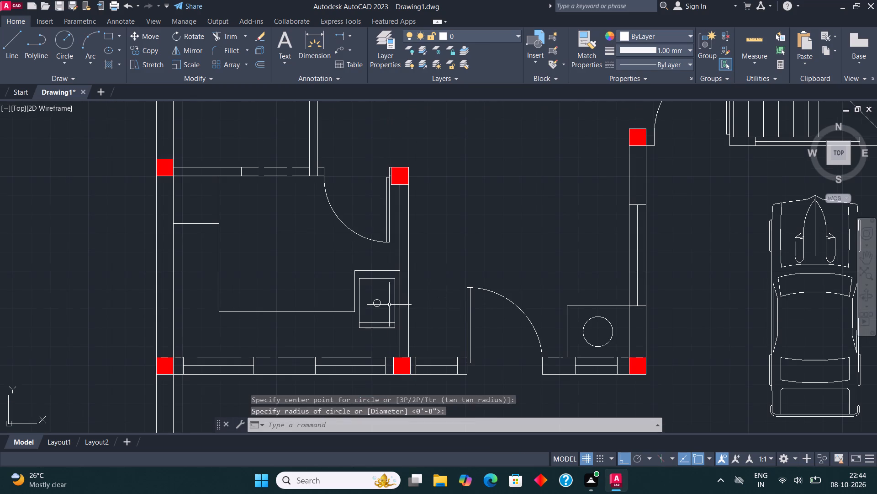
scroll(378, 302, up, 2)
click(18, 43)
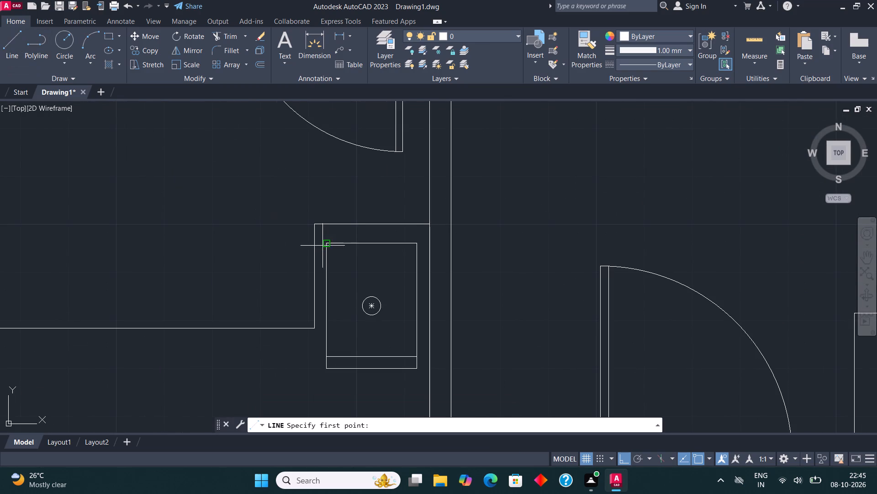
click(325, 255)
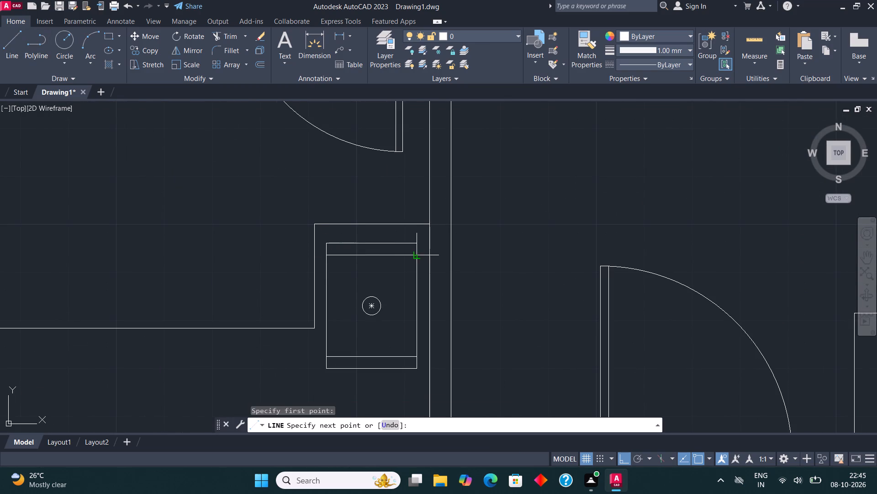
click(413, 255)
scroll(454, 263, down, 2)
key(Escape)
Draw a horizontal rectangle on the counter along the front wall, between the outer wall and the sink.
middle_drag(410, 328, 439, 315)
scroll(411, 302, up, 1)
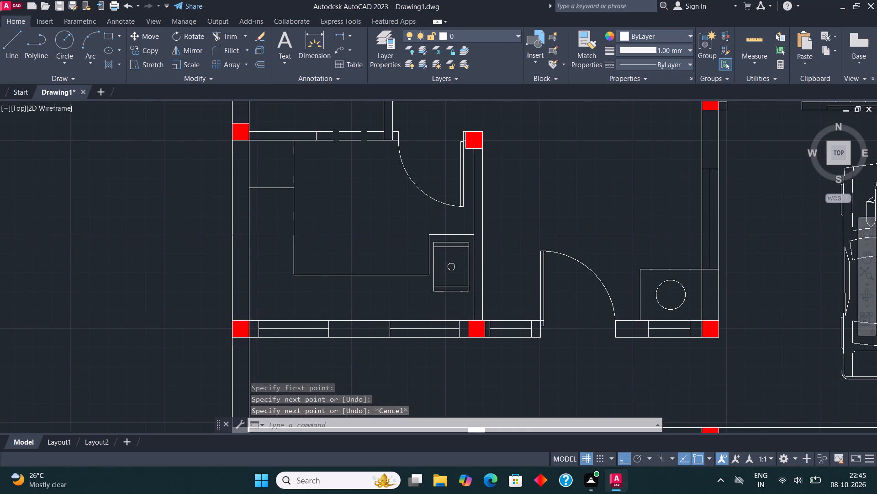
click(110, 38)
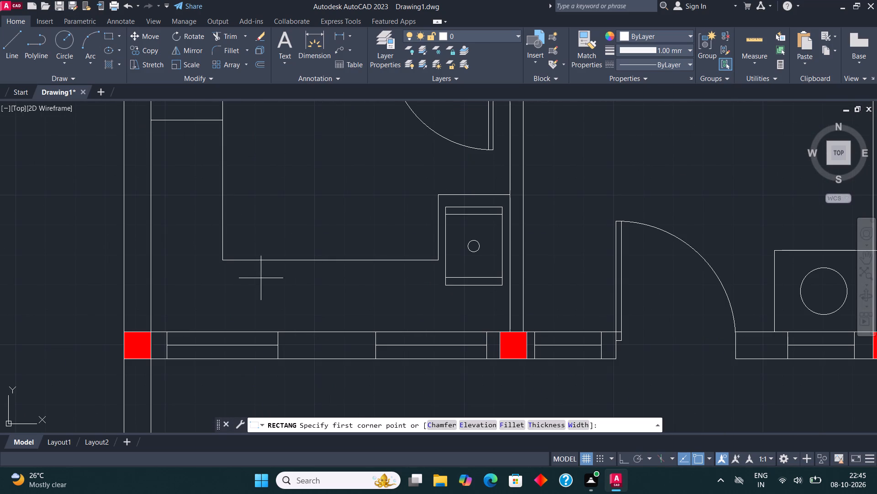
click(261, 268)
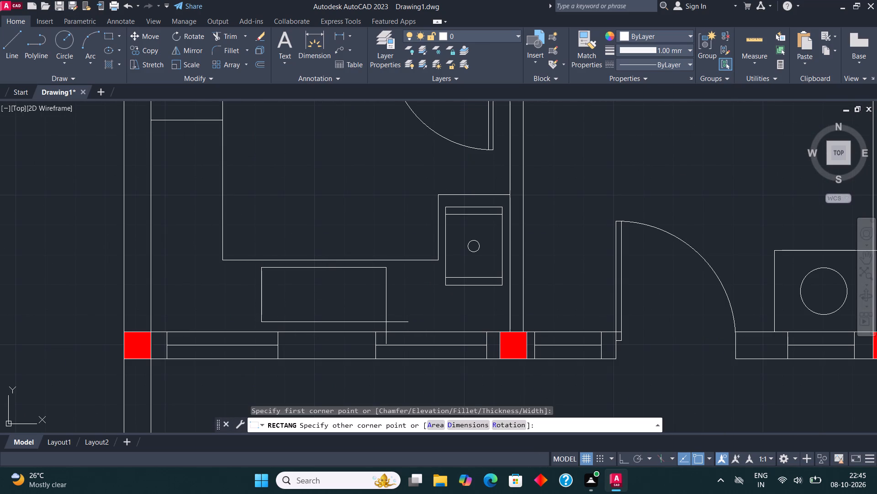
click(379, 322)
Draw a burner circle inside the stove rectangle on the counter, near its end closest to the outer wall.
scroll(368, 302, up, 2)
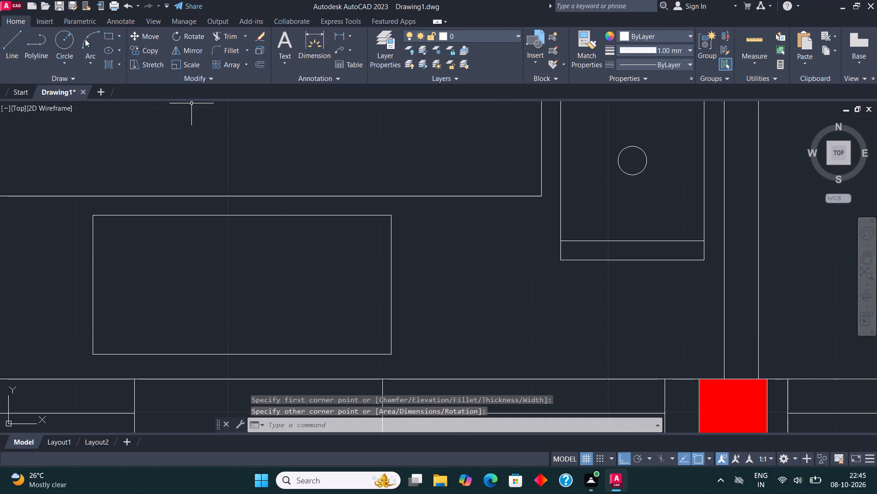
click(71, 34)
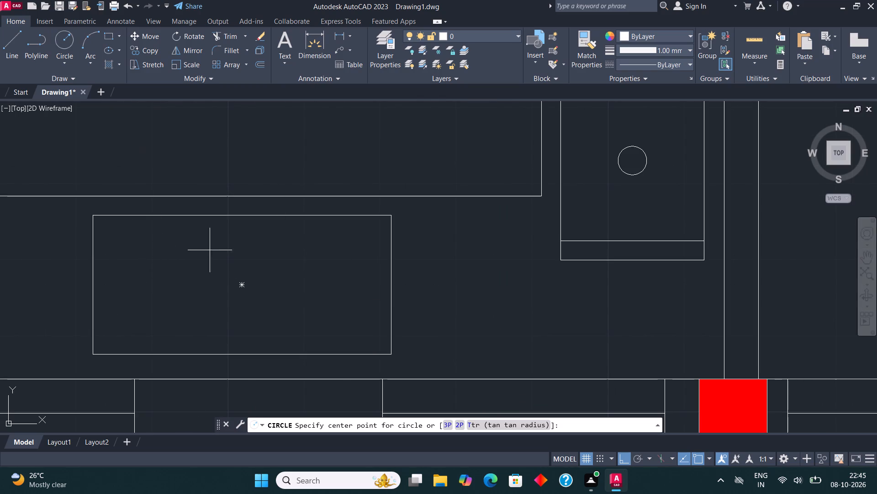
click(145, 280)
click(170, 298)
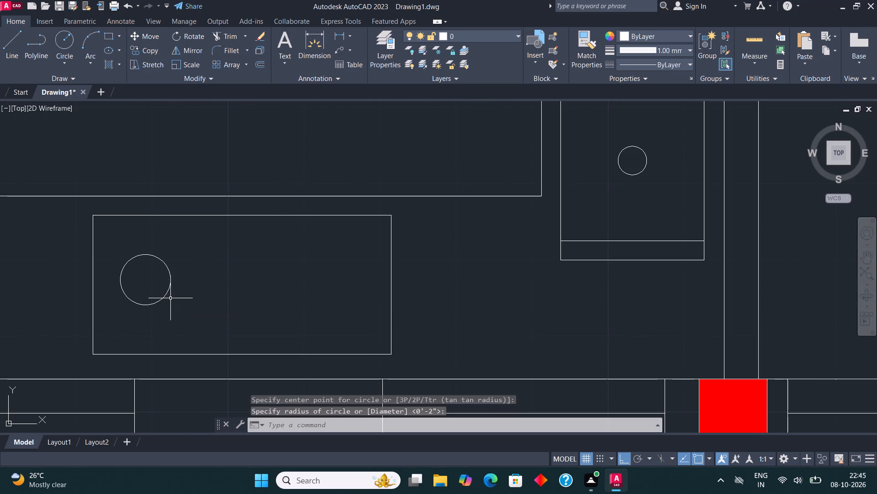
Draw four short tick lines pointing outward from the burner circle's top, right, bottom and left quadrant points.
click(6, 40)
click(146, 252)
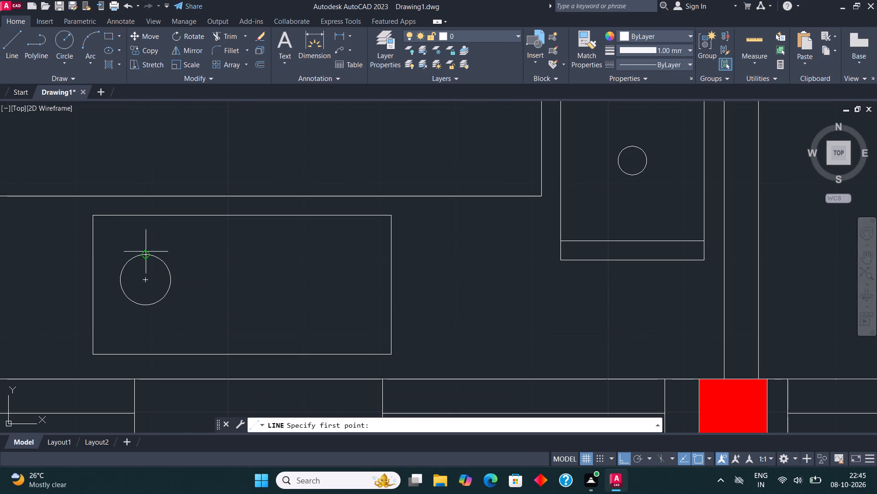
click(145, 243)
click(19, 39)
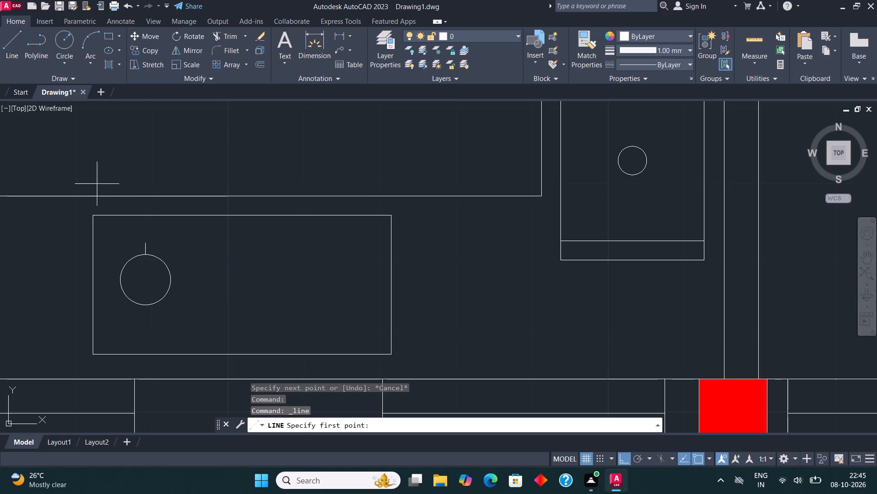
click(172, 279)
click(183, 284)
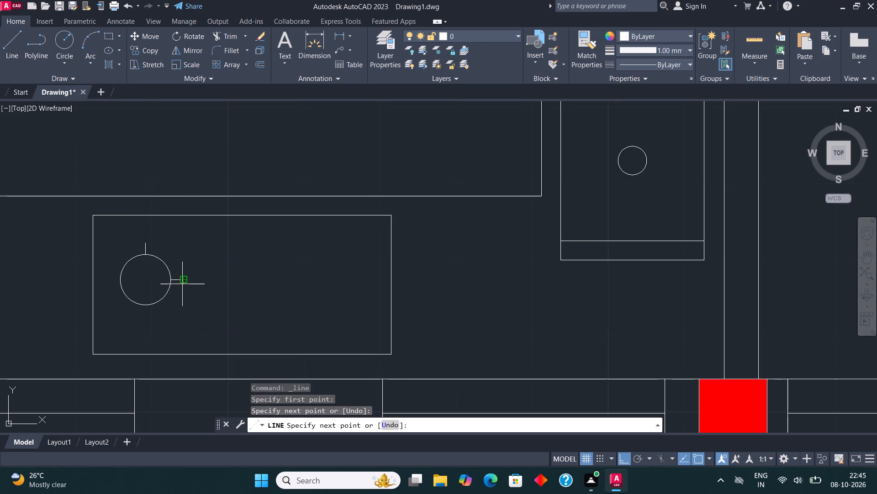
click(13, 38)
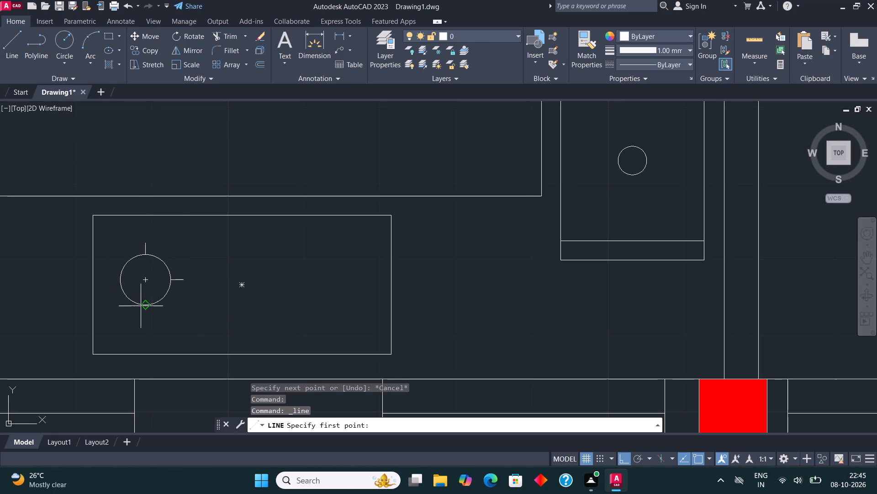
click(142, 306)
click(143, 317)
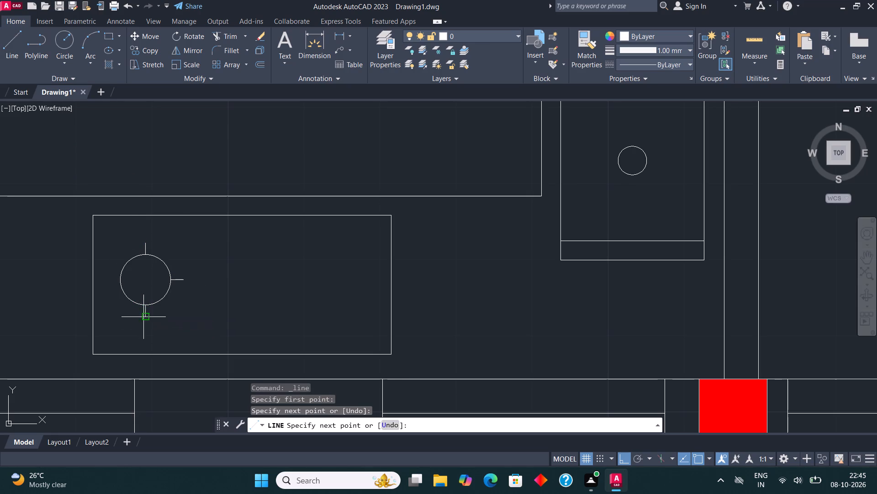
click(16, 45)
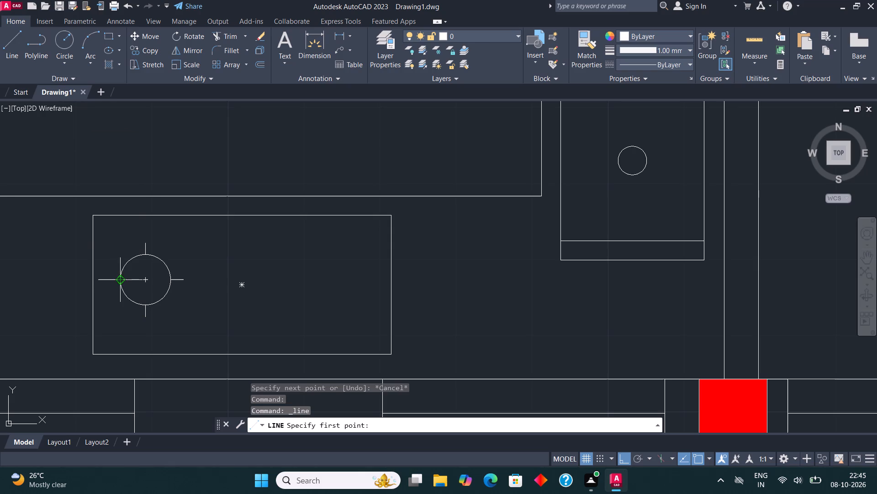
click(117, 283)
click(110, 285)
key(Escape)
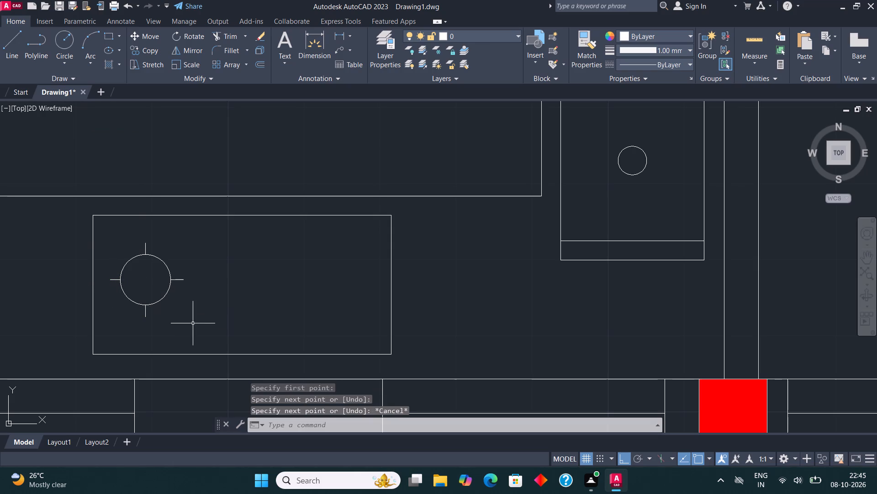
Copy the burner with its ticks about 1'-11" horizontally to the stove's other end, and once more between them, slightly lower.
click(193, 323)
click(109, 252)
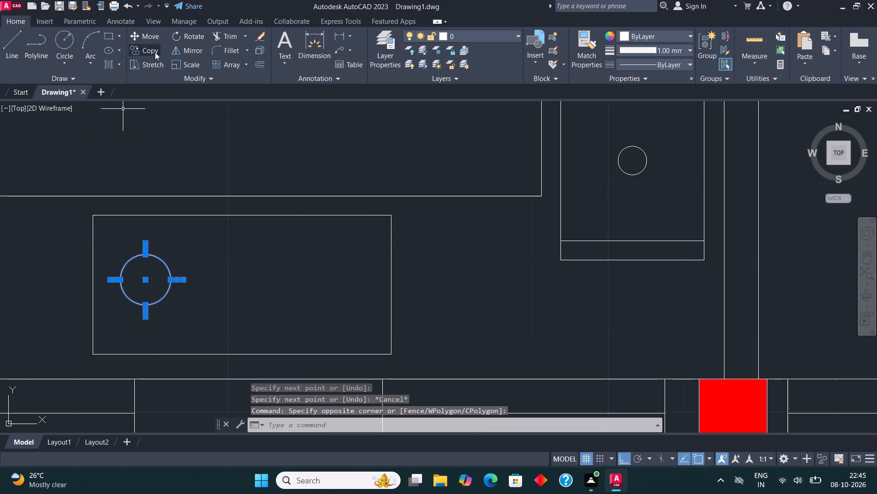
click(156, 54)
click(146, 275)
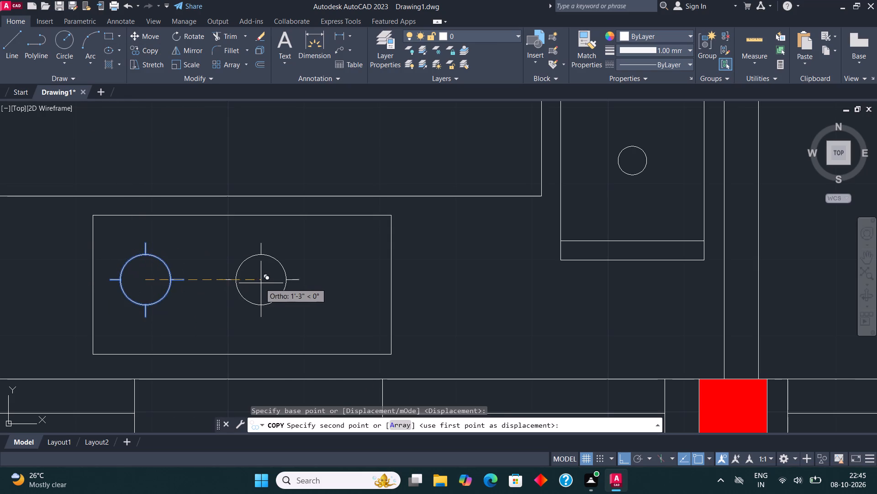
click(322, 276)
key(F8)
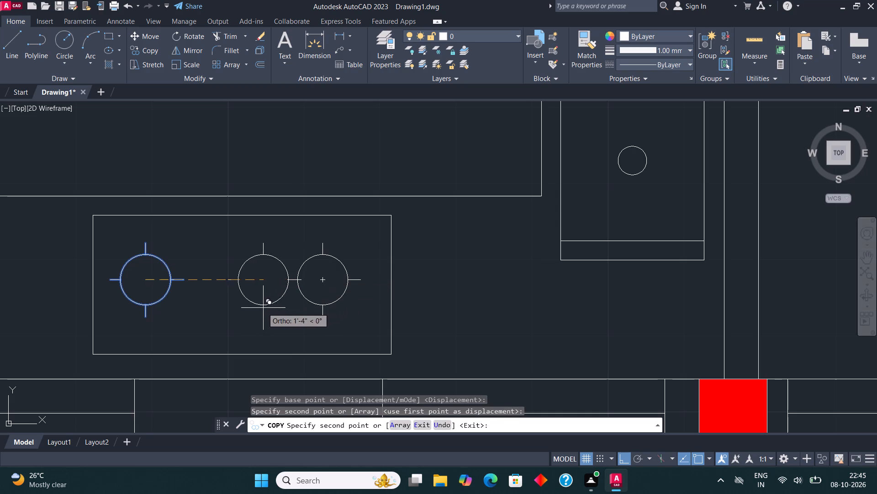
click(235, 311)
scroll(262, 292, down, 2)
key(Escape)
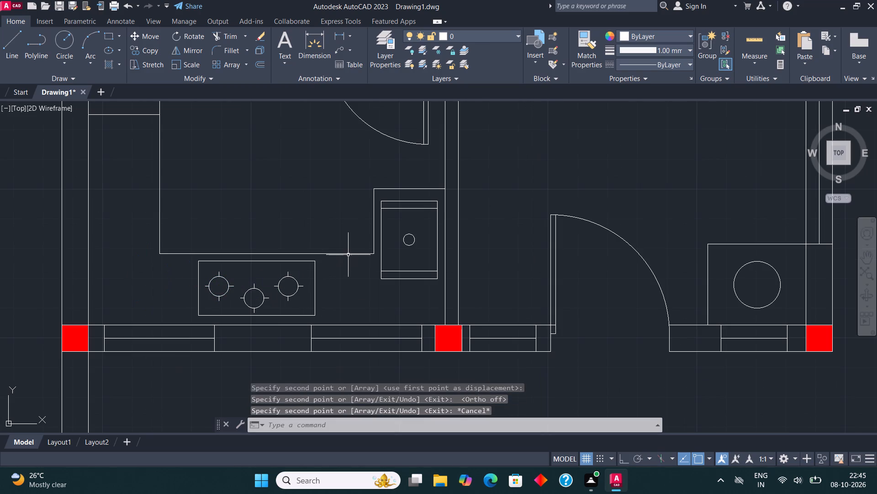
Draw a nearly square rectangle in the small room adjoining the kitchen, close to the outer wall and its red column.
scroll(343, 255, down, 1)
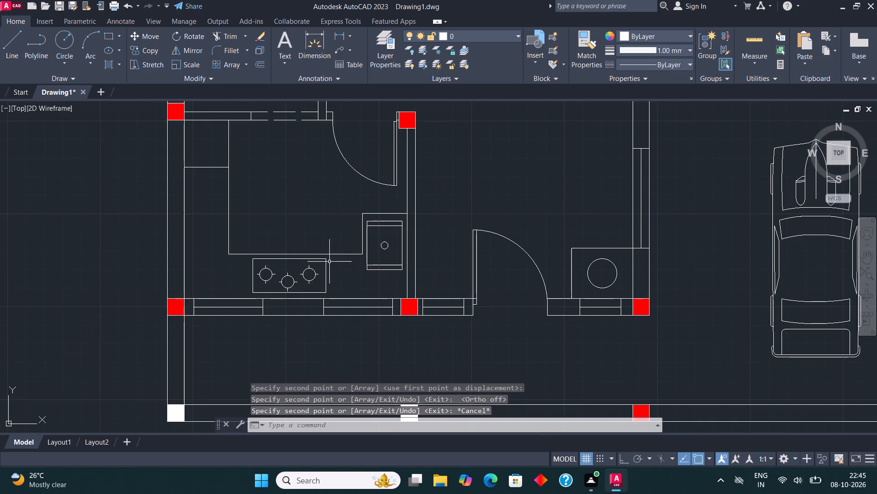
middle_drag(325, 239, 343, 369)
middle_drag(370, 231, 372, 250)
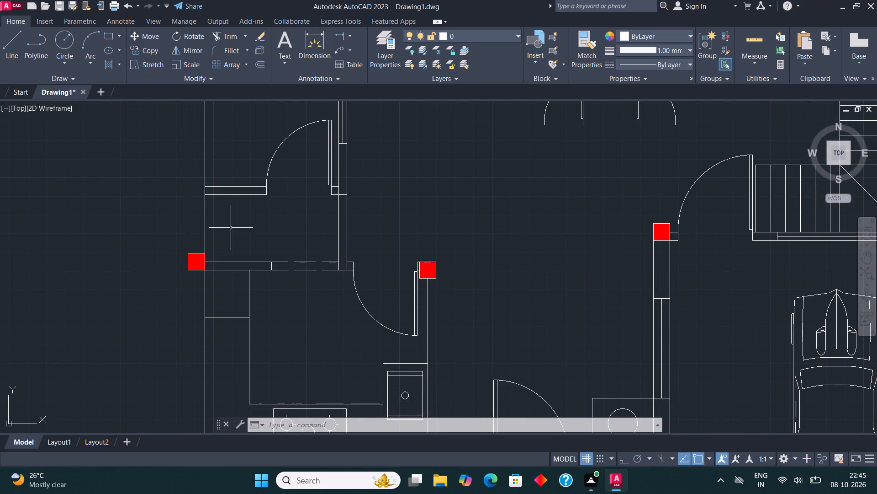
middle_drag(231, 231, 236, 249)
scroll(236, 249, up, 2)
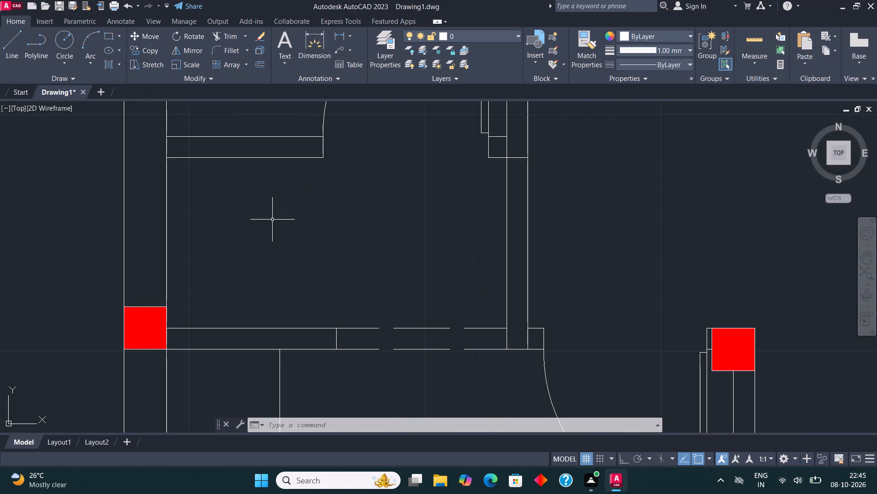
middle_drag(291, 210, 276, 253)
click(106, 33)
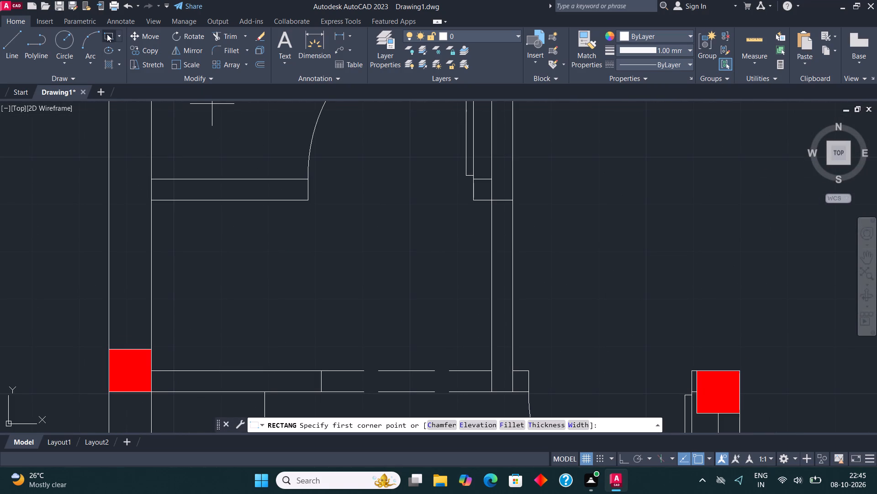
click(178, 328)
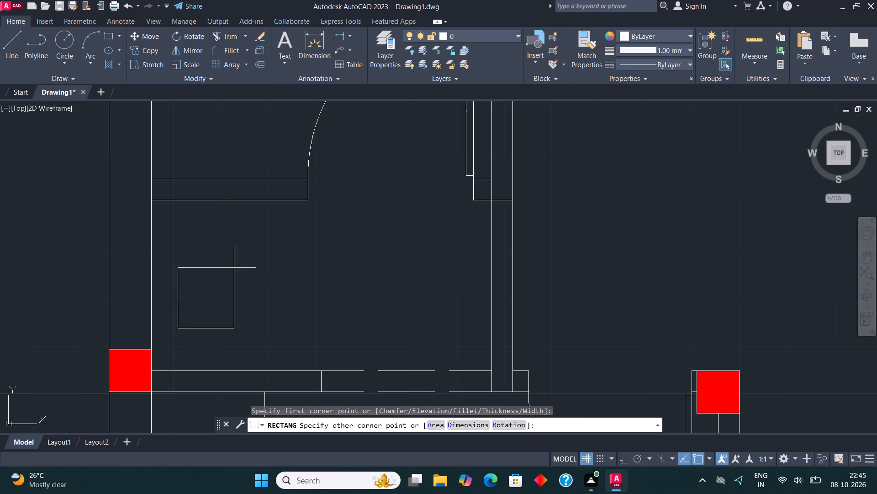
click(283, 239)
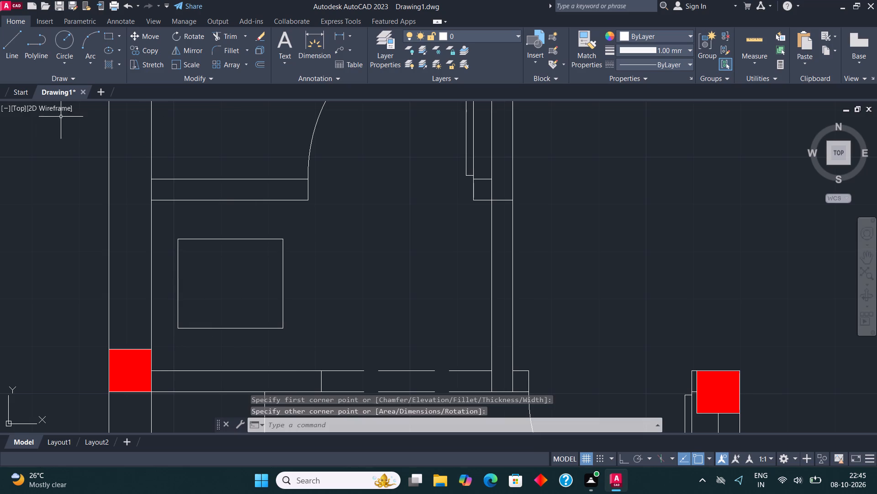
Draw a small narrow rectangle on the outside of the nearly square rectangle's right edge, starting at its lower corner.
click(109, 35)
scroll(266, 333, up, 1)
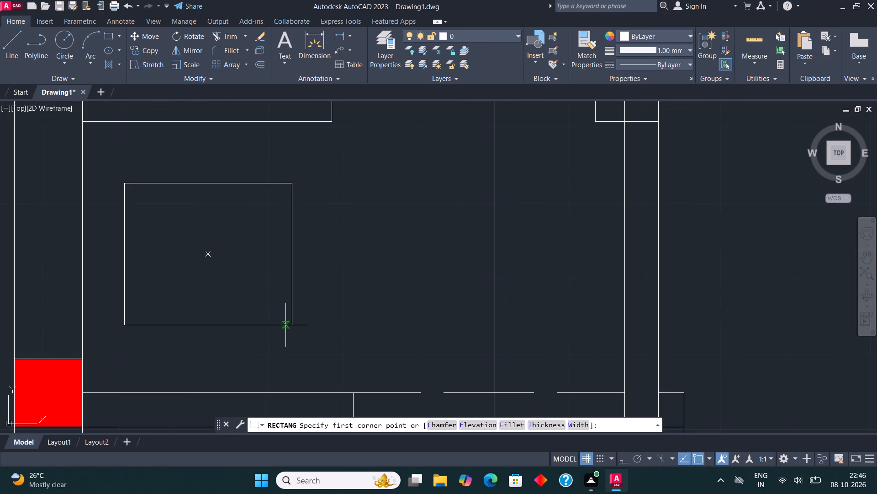
click(291, 323)
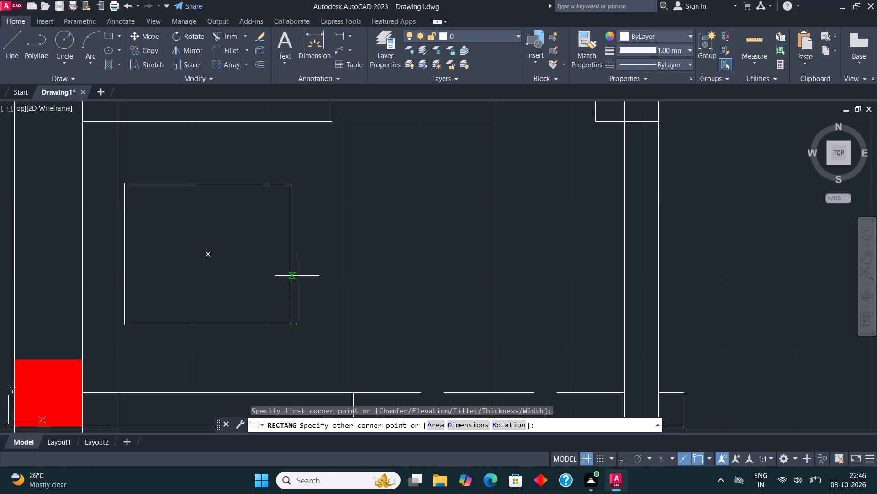
click(301, 293)
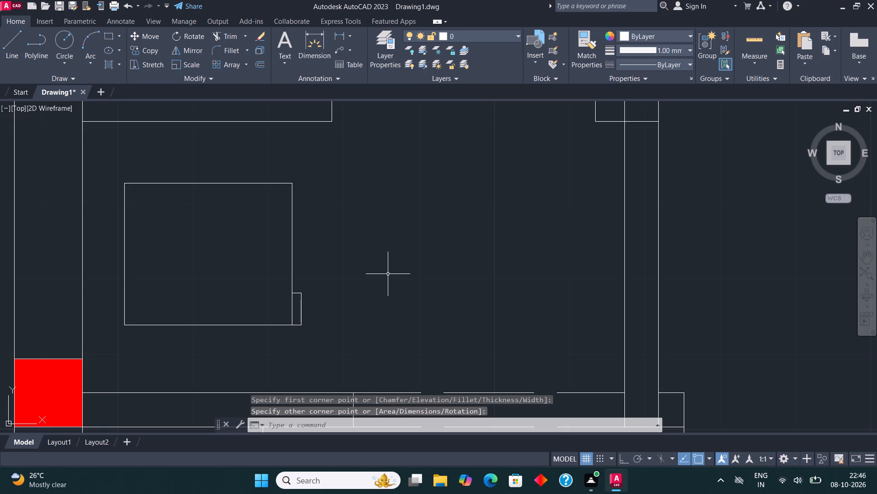
Draw a thin vertical rectangle along the outside of the nearly square rectangle's left edge, covering most of its height.
click(105, 38)
scroll(140, 284, up, 1)
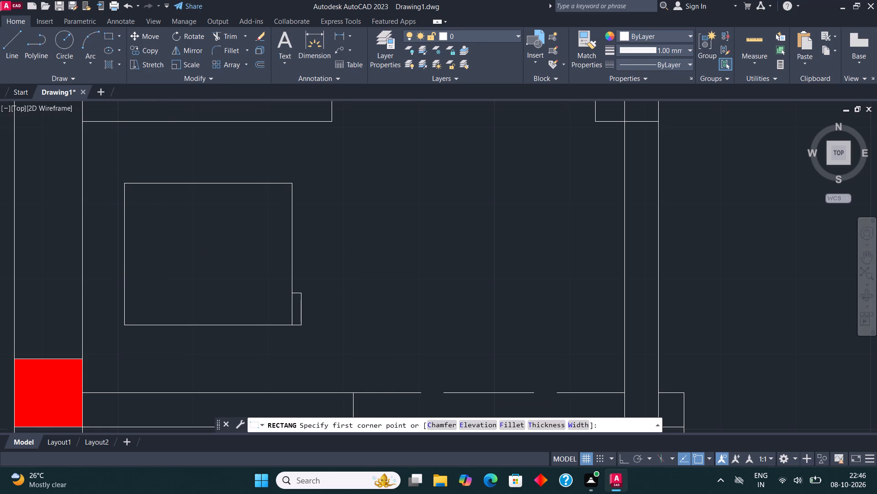
click(116, 308)
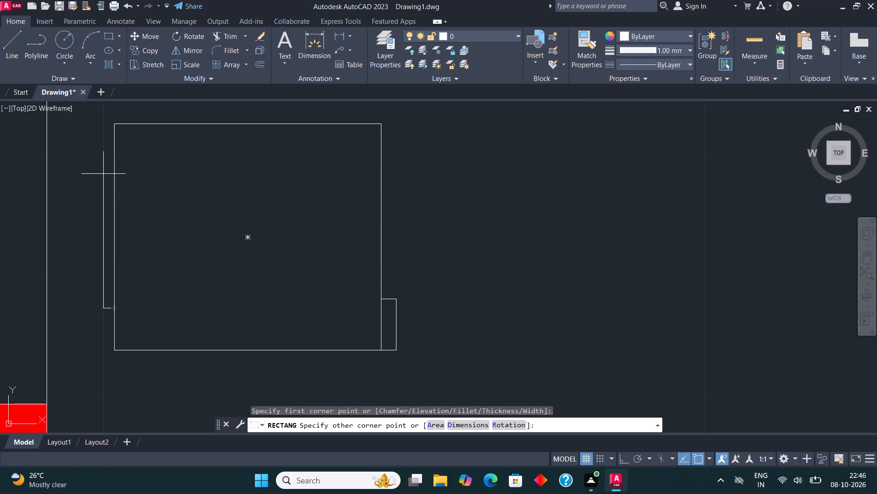
click(106, 161)
Draw a horizontal rectangle against the upper wall of the room above, between the outer wall and the windowed partition.
scroll(180, 210, down, 3)
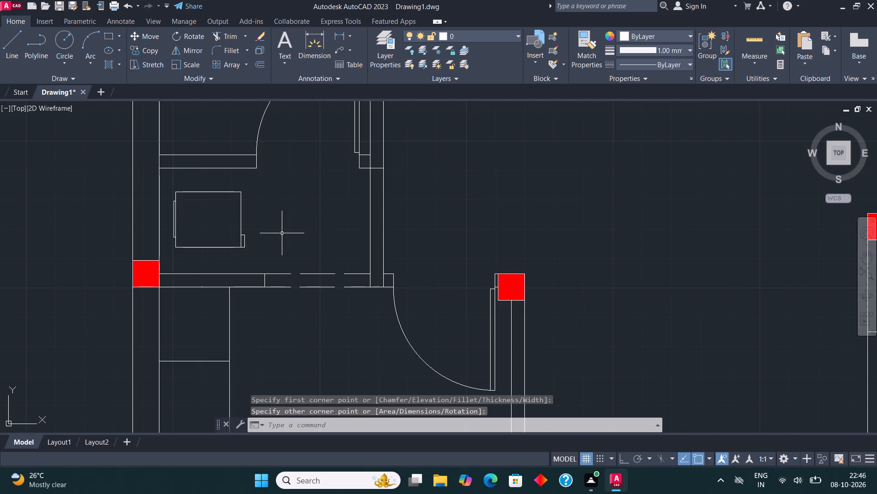
scroll(283, 238, down, 1)
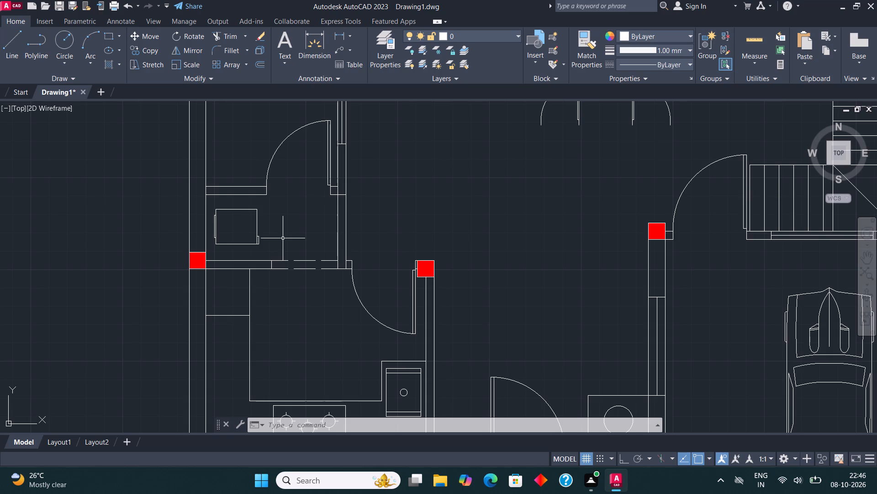
scroll(236, 193, down, 1)
middle_drag(247, 204, 307, 285)
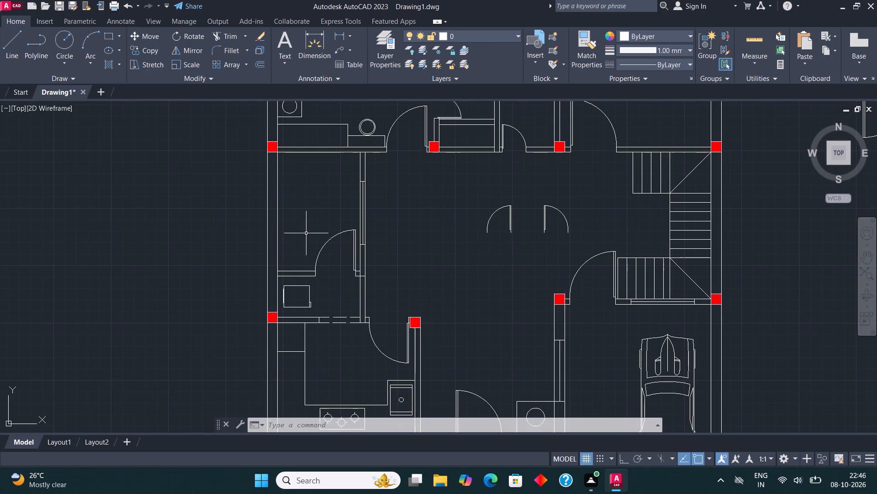
middle_drag(315, 203, 319, 268)
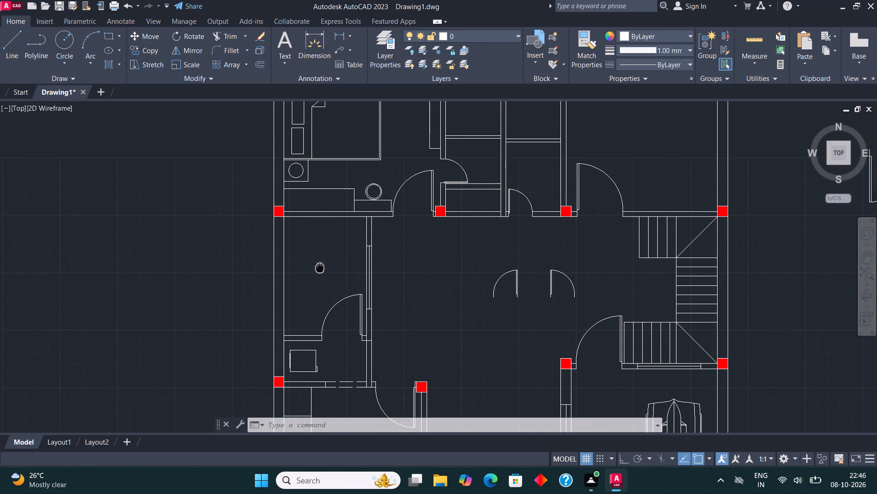
middle_drag(319, 268, 292, 278)
scroll(274, 244, up, 2)
middle_drag(296, 188, 284, 199)
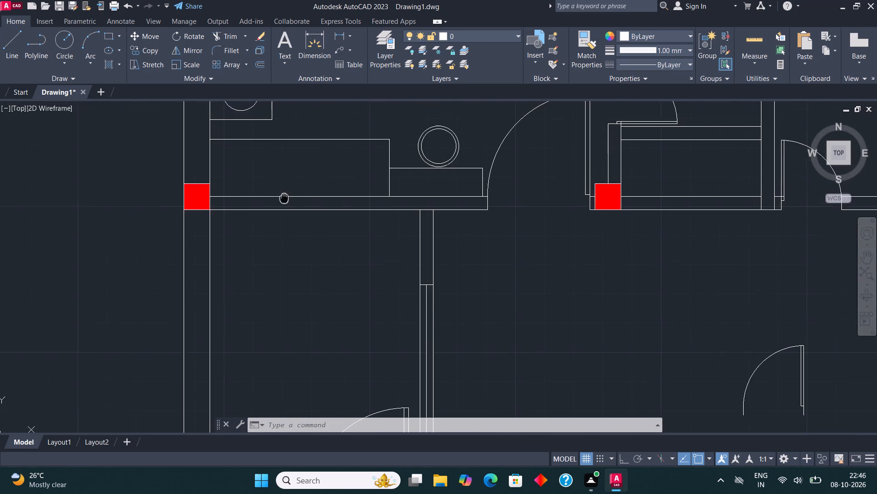
middle_drag(284, 199, 263, 213)
click(110, 35)
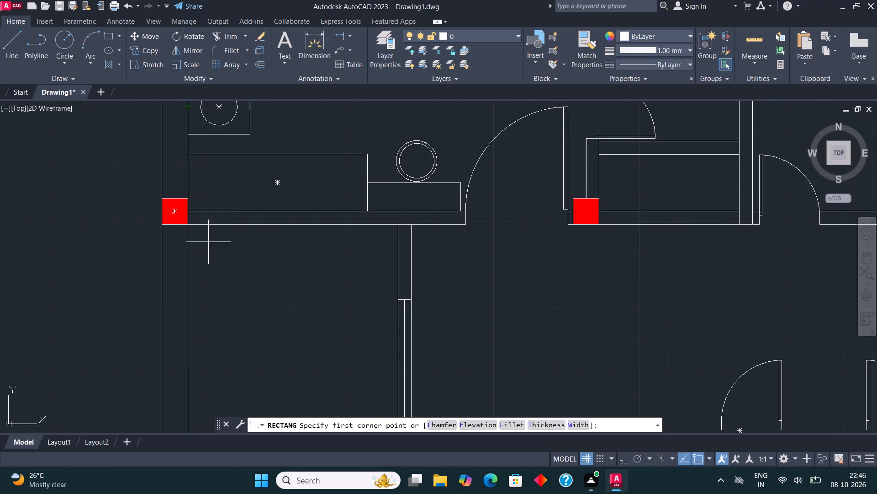
click(221, 229)
click(357, 279)
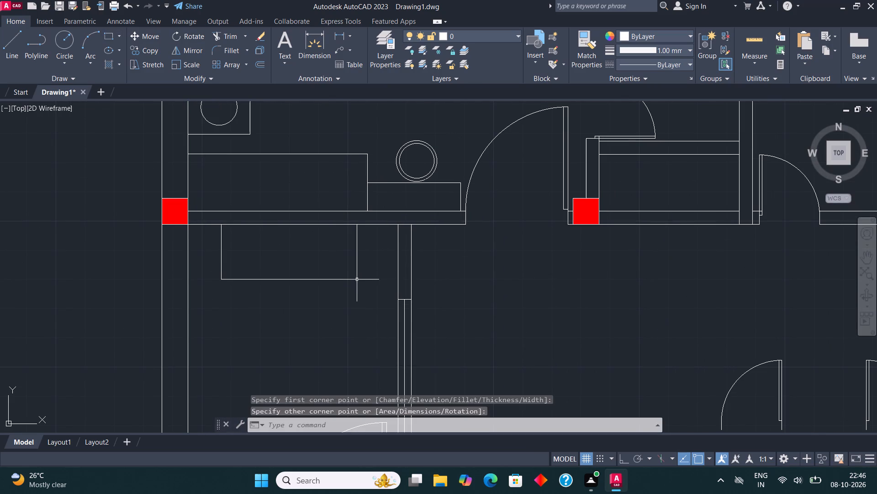
Draw a small square and, beside it, a circle of about 4" radius inside the horizontal rectangle against the upper wall.
scroll(352, 270, up, 1)
click(111, 38)
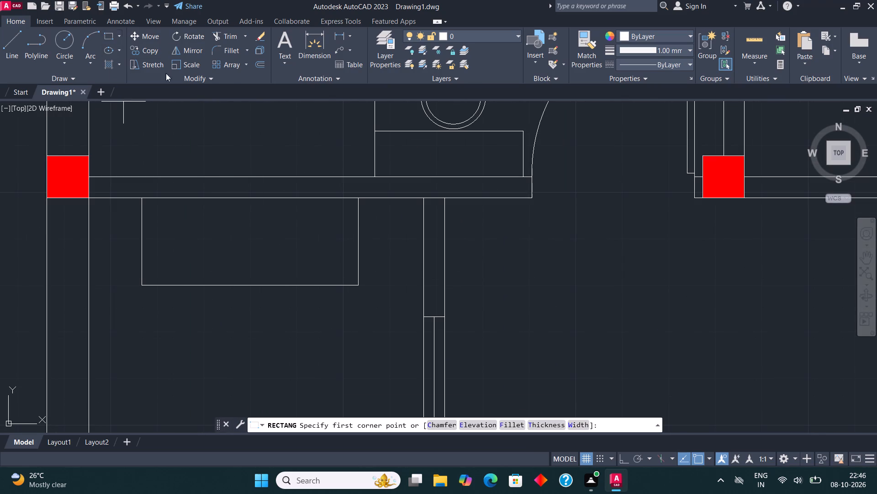
click(337, 221)
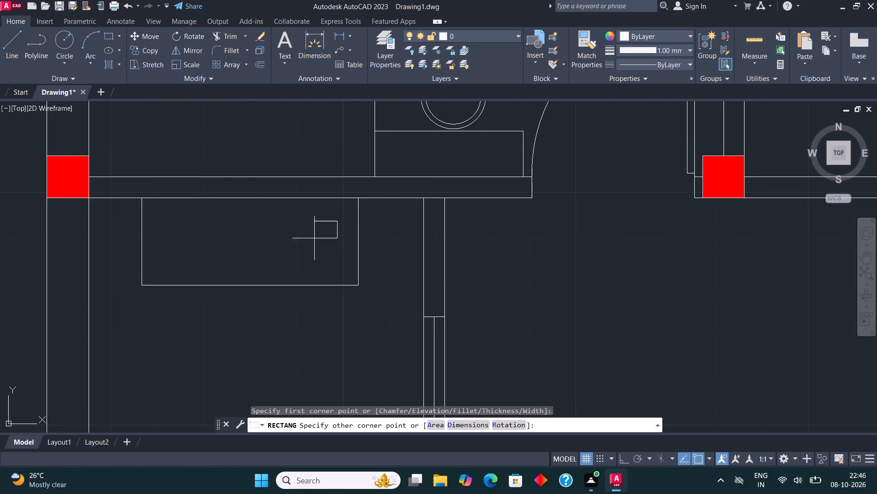
click(296, 261)
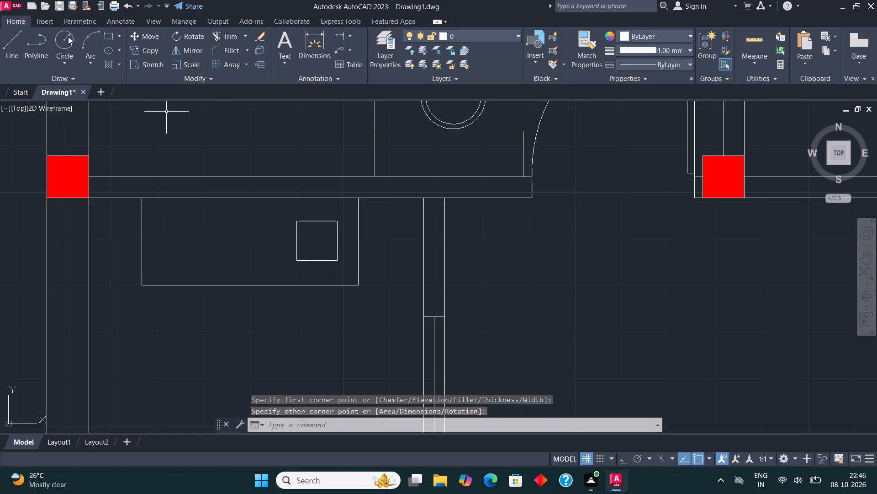
click(68, 37)
click(250, 243)
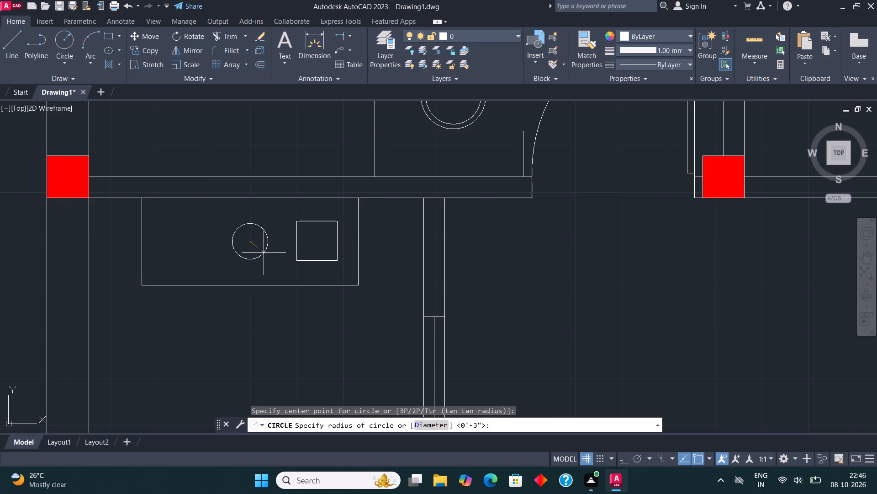
click(264, 253)
Switch the toilet block beside the tree symbol to the Elongated (Plan) view.
scroll(260, 249, down, 1)
middle_drag(318, 249, 323, 217)
scroll(328, 283, down, 2)
middle_drag(326, 194, 350, 311)
scroll(281, 231, down, 1)
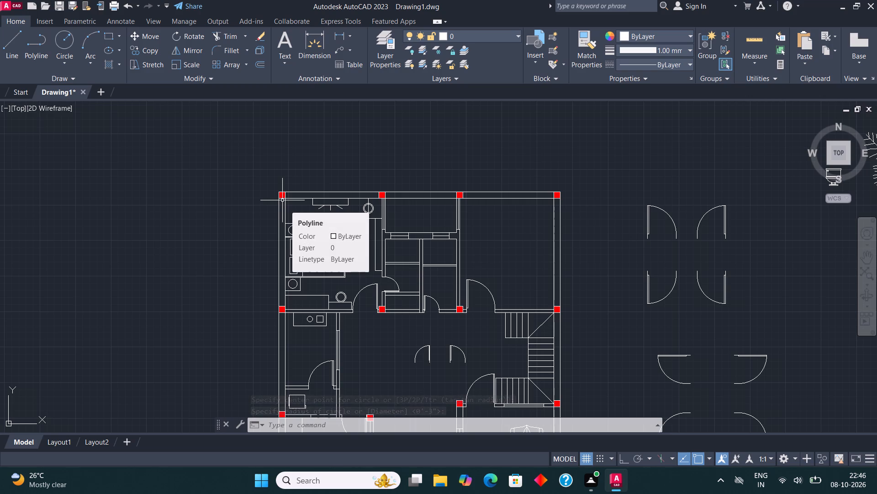
scroll(282, 200, down, 1)
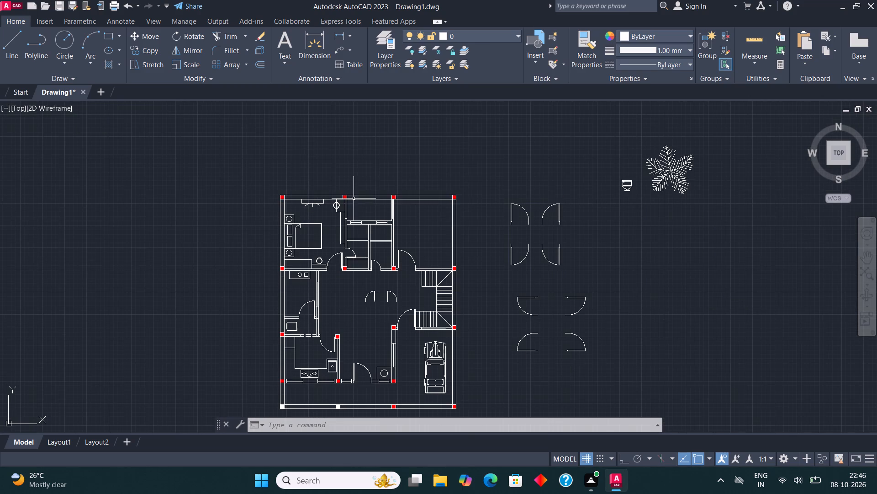
middle_drag(363, 264, 361, 240)
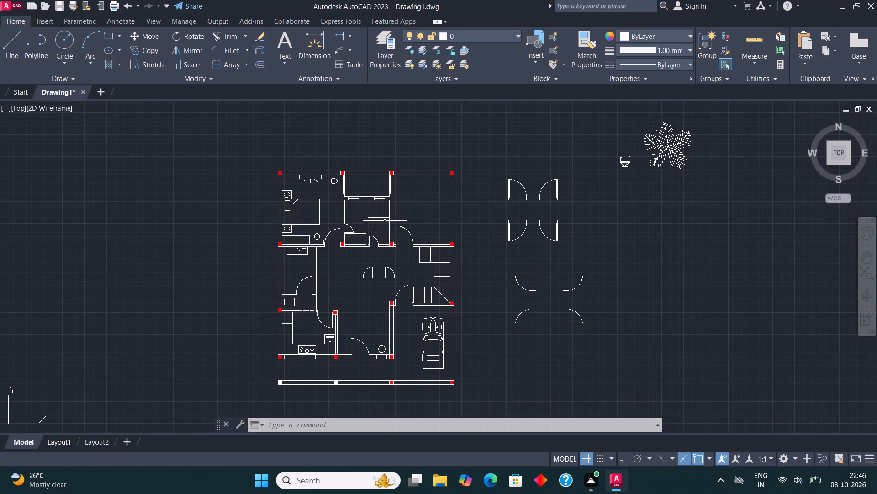
scroll(385, 221, up, 1)
middle_drag(380, 230, 374, 149)
scroll(317, 281, down, 2)
scroll(481, 190, up, 2)
click(498, 182)
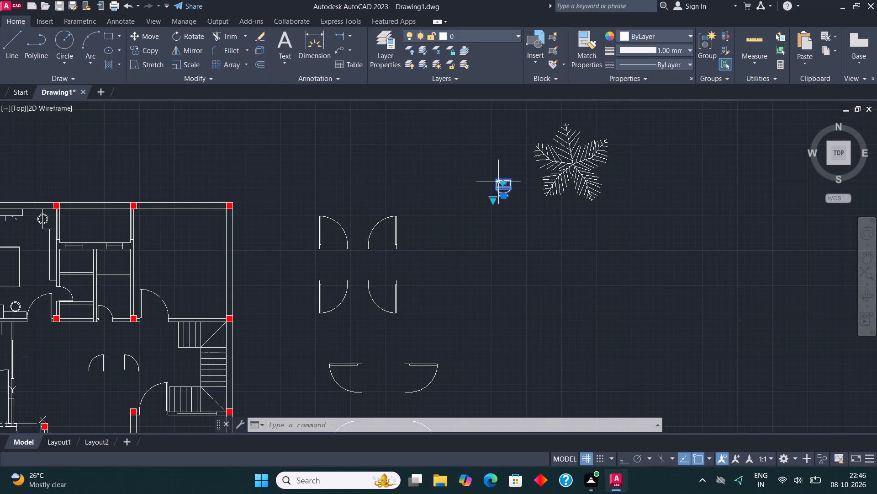
click(495, 201)
click(552, 221)
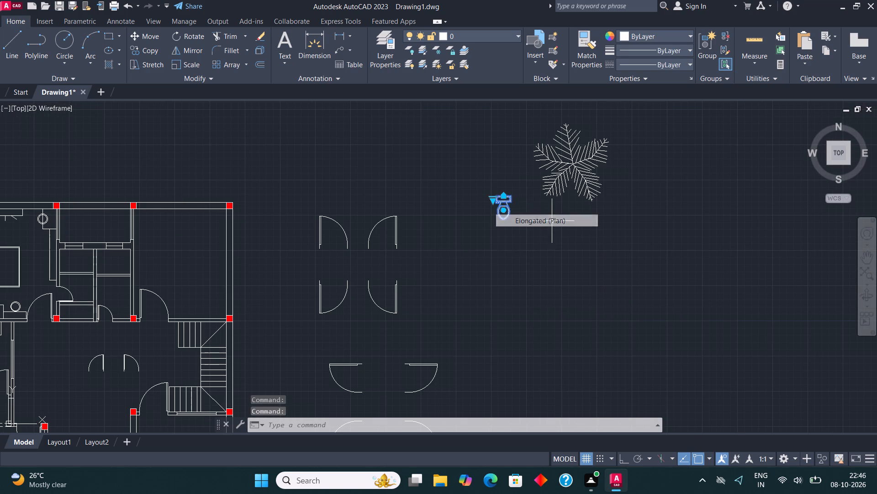
Rotate the toilet block by 270° with Ortho on, so its tank faces east.
scroll(518, 209, up, 1)
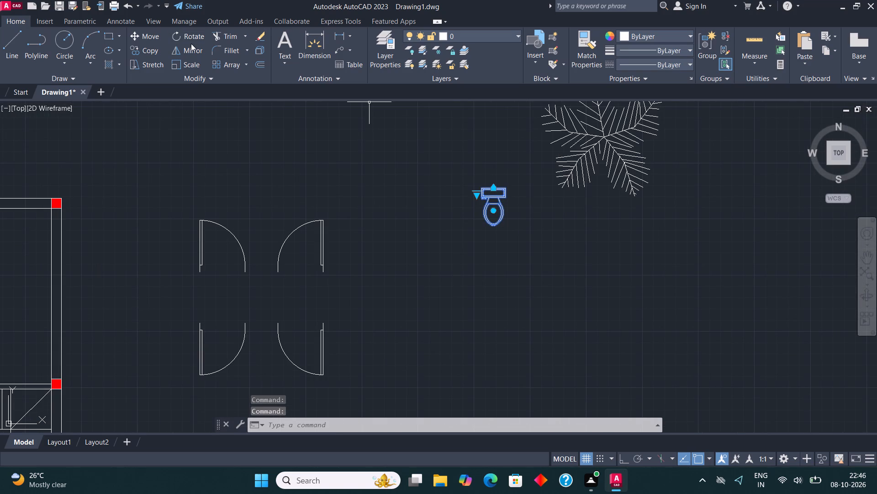
click(185, 38)
click(479, 236)
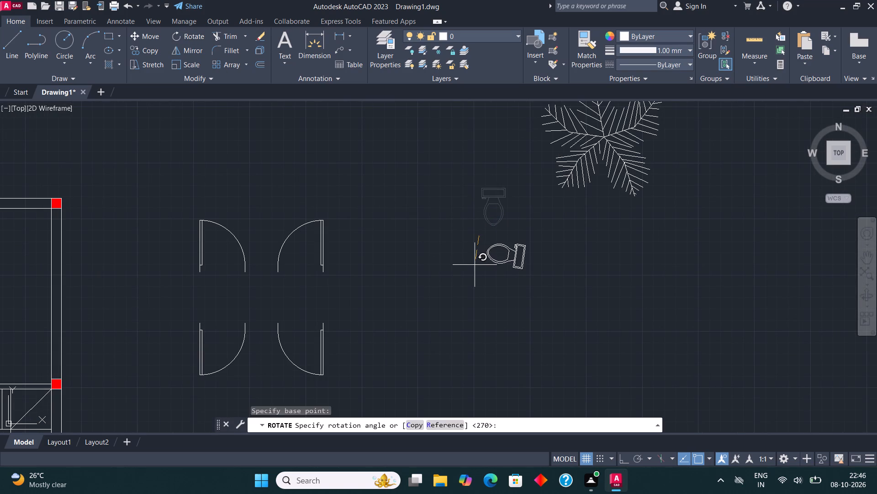
key(F8)
click(475, 265)
Copy the rotated toilet into both bathrooms, with its tank against the east wall of each.
drag(512, 269, 508, 263)
click(478, 223)
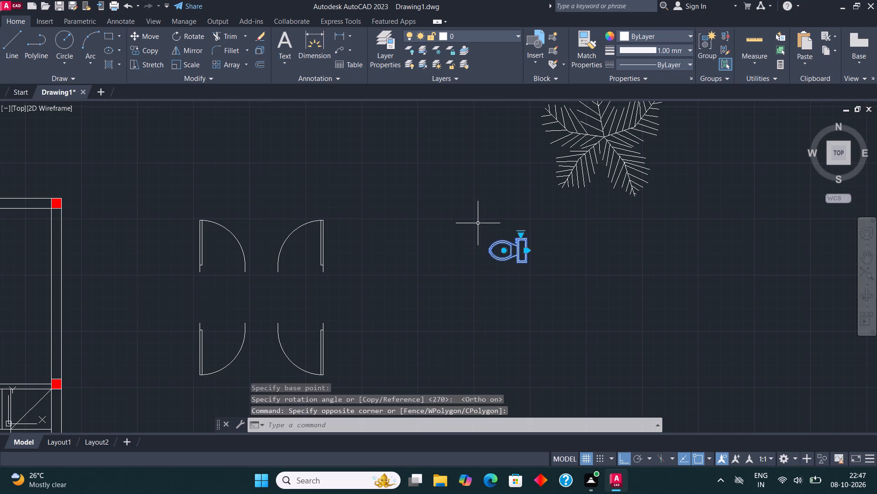
click(164, 53)
click(151, 49)
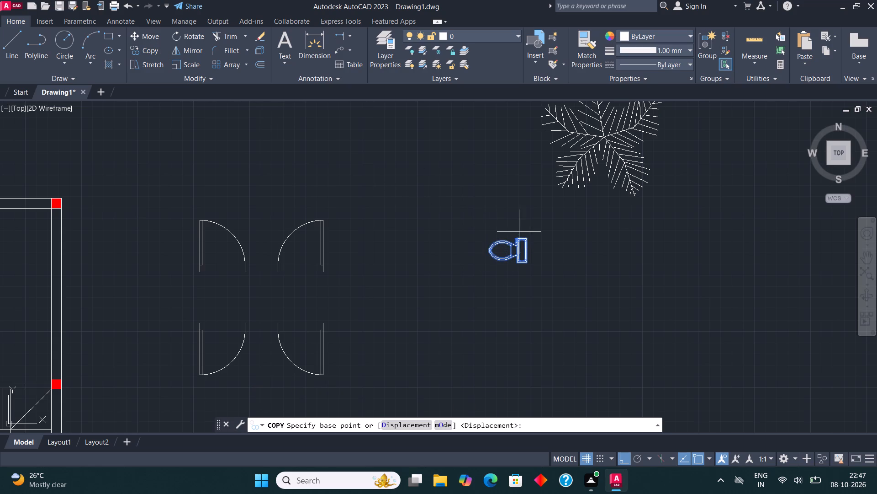
click(525, 238)
scroll(580, 237, down, 2)
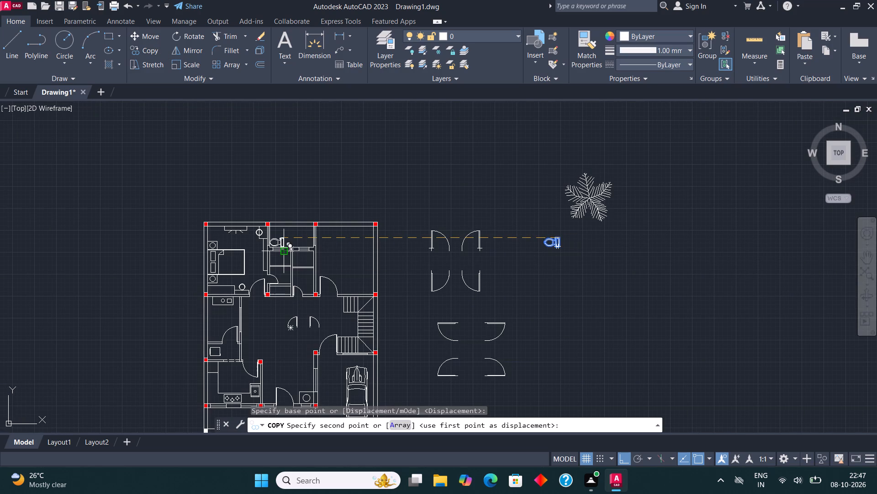
key(F8)
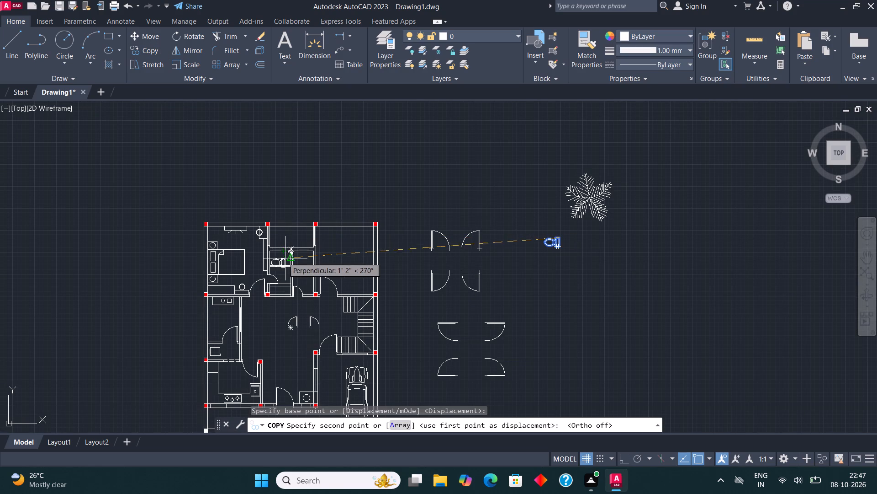
middle_drag(328, 260, 402, 258)
scroll(361, 258, up, 3)
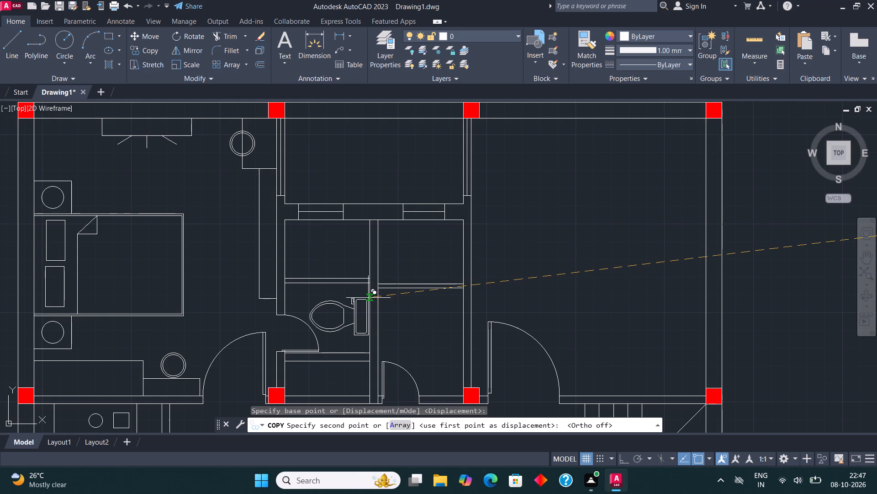
click(369, 293)
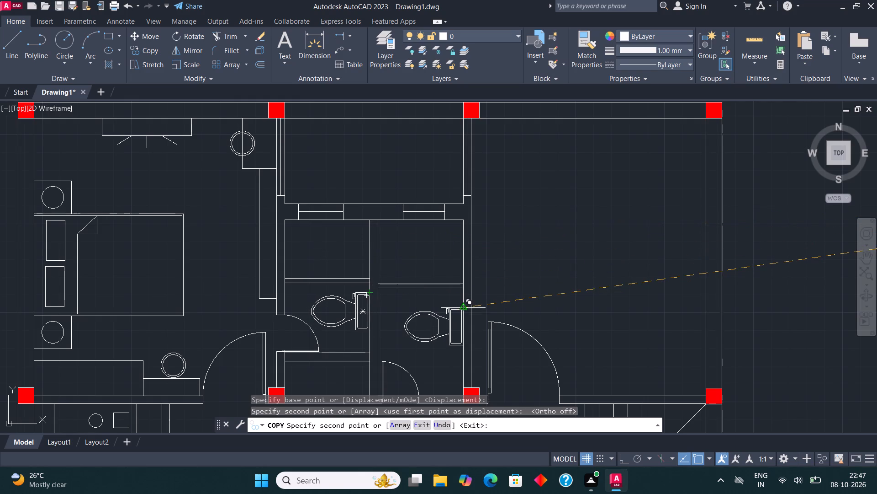
click(462, 306)
scroll(484, 210, down, 1)
key(Escape)
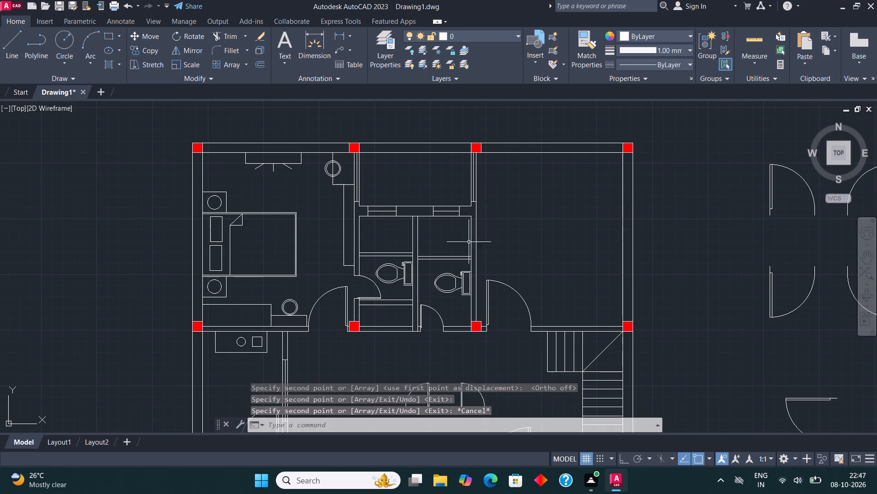
Scale down the toilet in the bathroom adjoining the furnished bedroom, sizing it freehand.
scroll(410, 274, up, 2)
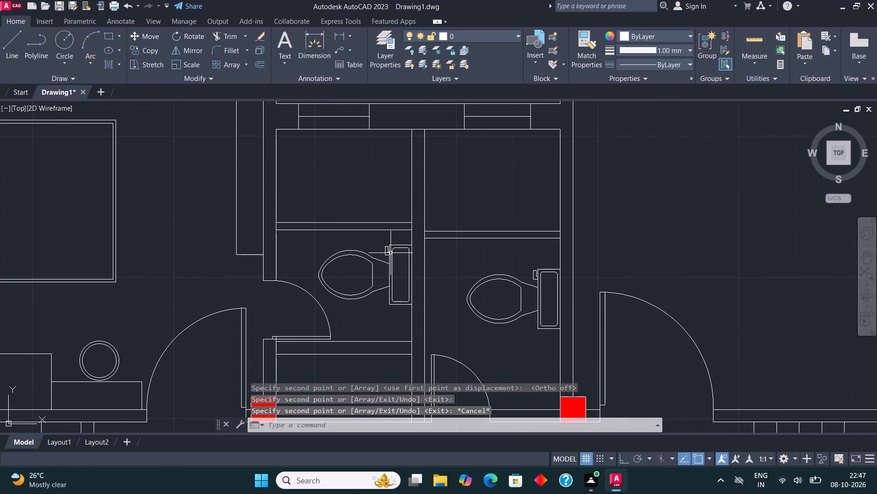
click(391, 253)
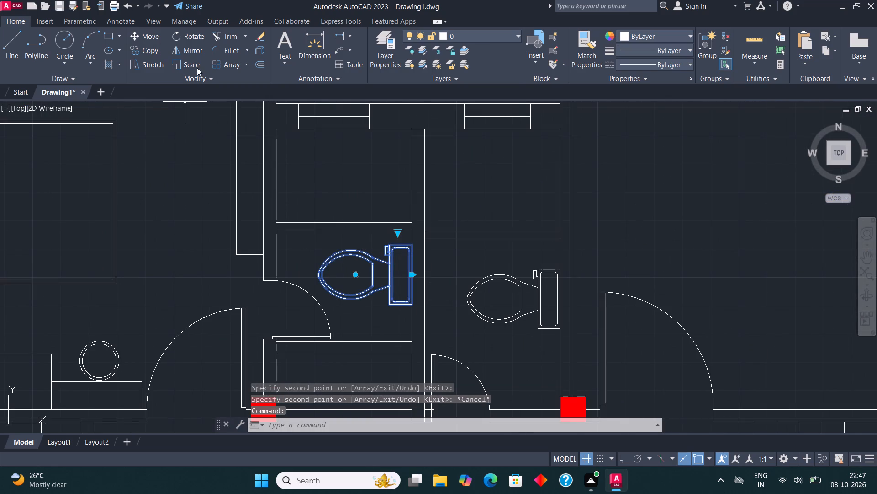
click(196, 66)
click(396, 284)
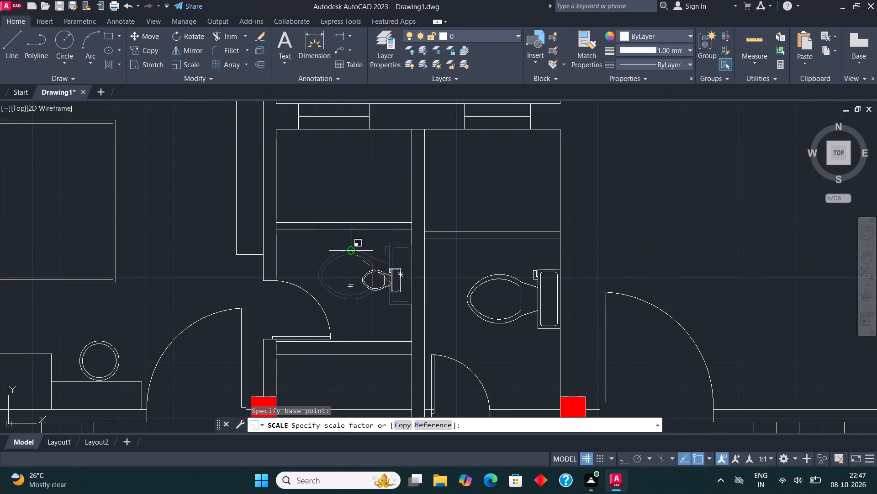
click(328, 237)
Move the reduced toilet so its tank corner meets the upper corner of the wall between the two bathrooms.
scroll(401, 298, up, 1)
click(395, 282)
click(372, 260)
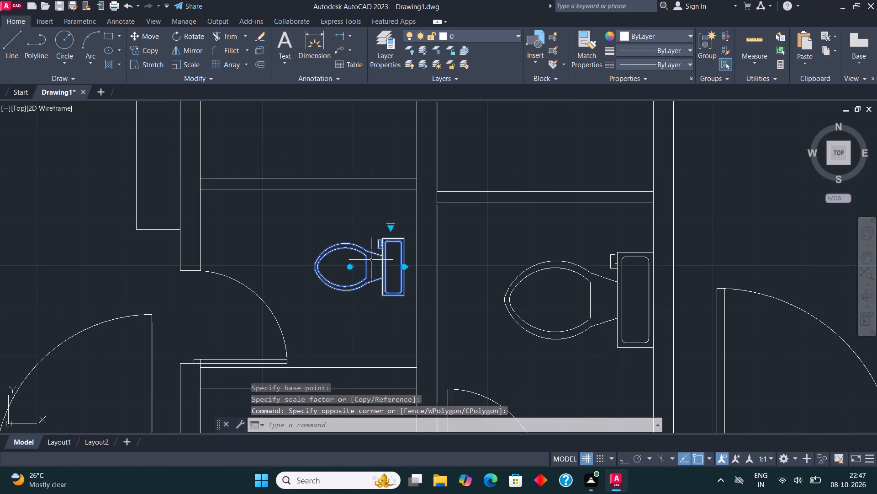
click(142, 33)
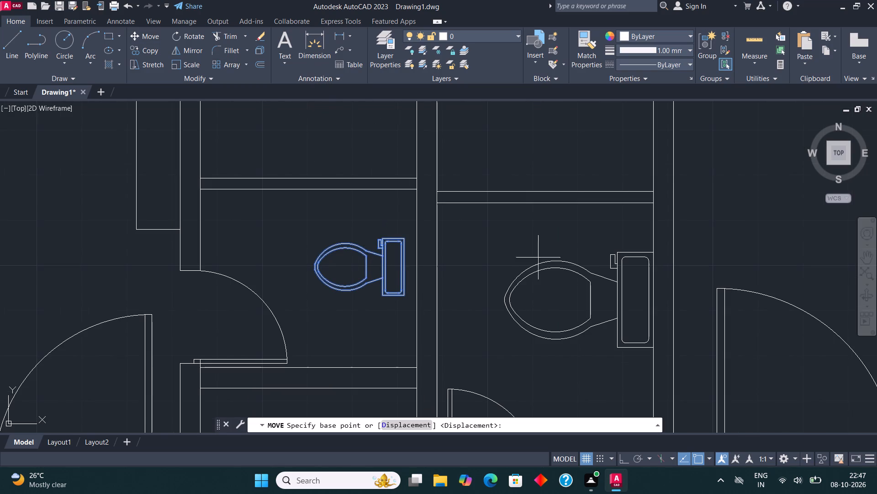
click(407, 236)
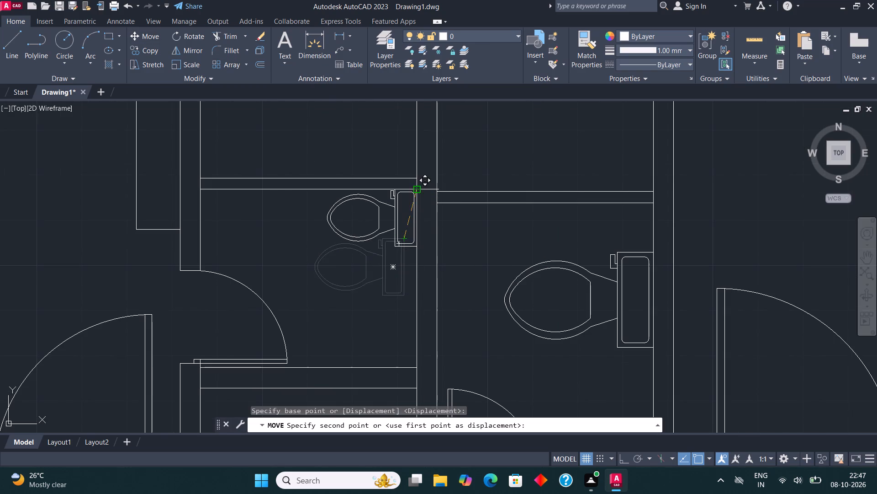
click(416, 190)
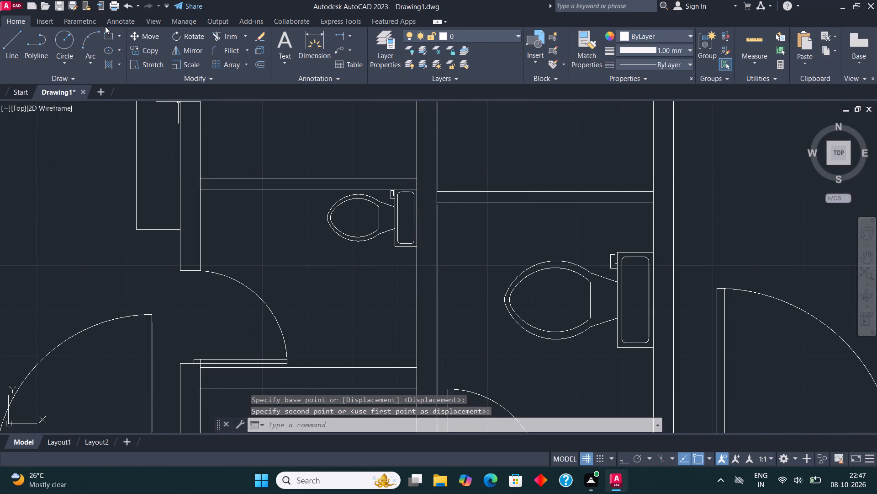
Draw a nearly square rectangle in the lower corner of the bathroom, below the toilet and against the shared wall.
click(105, 26)
click(15, 22)
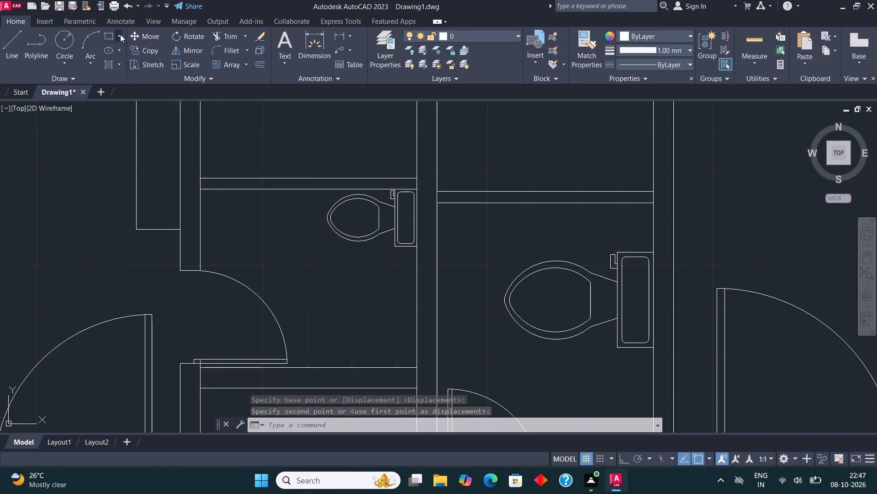
click(108, 36)
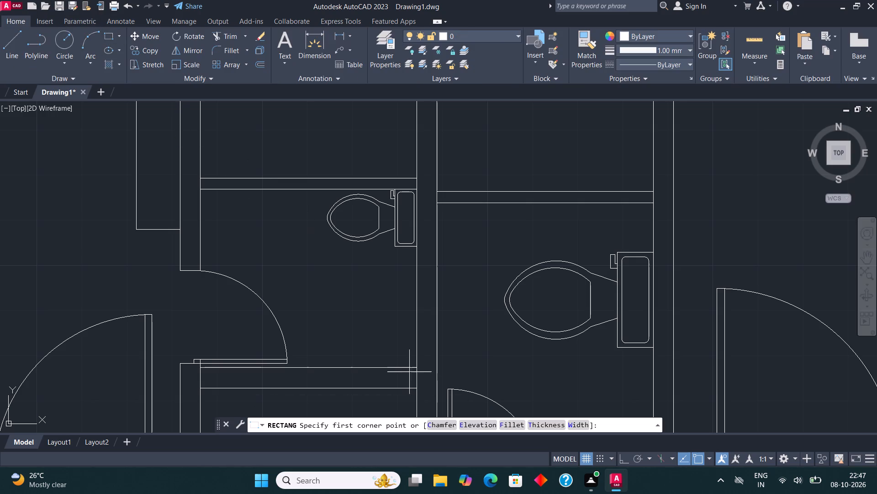
click(413, 368)
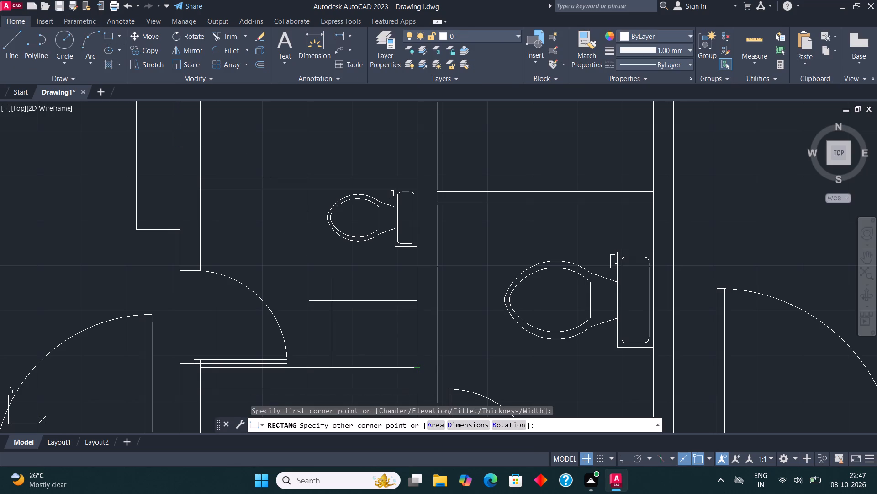
click(332, 289)
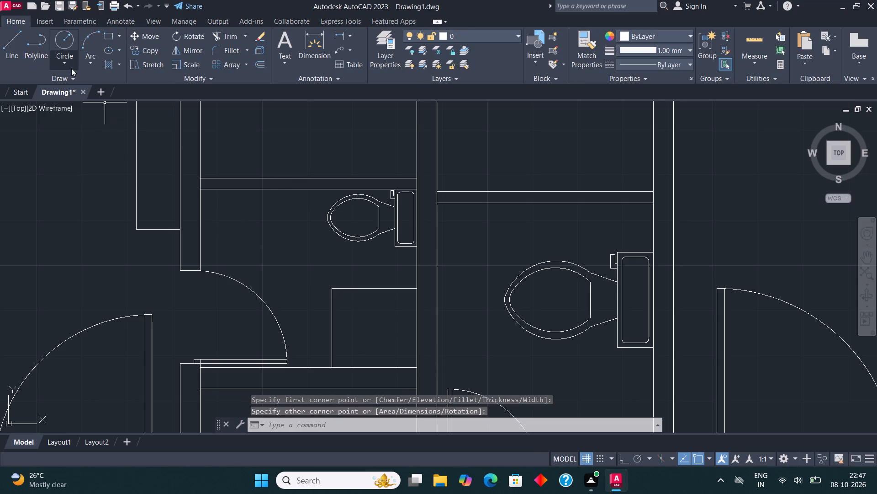
Draw two concentric circles inside the bathroom rectangle, an outer one of about 7" radius and a small inner one.
click(74, 40)
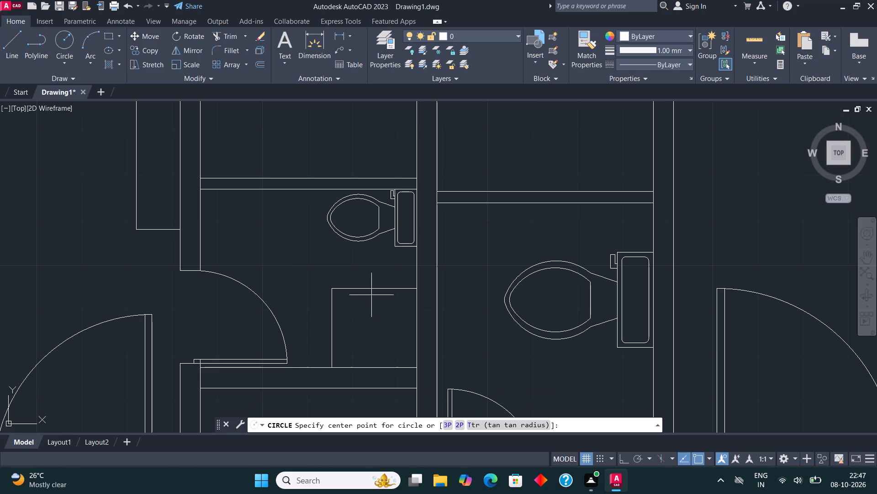
click(376, 326)
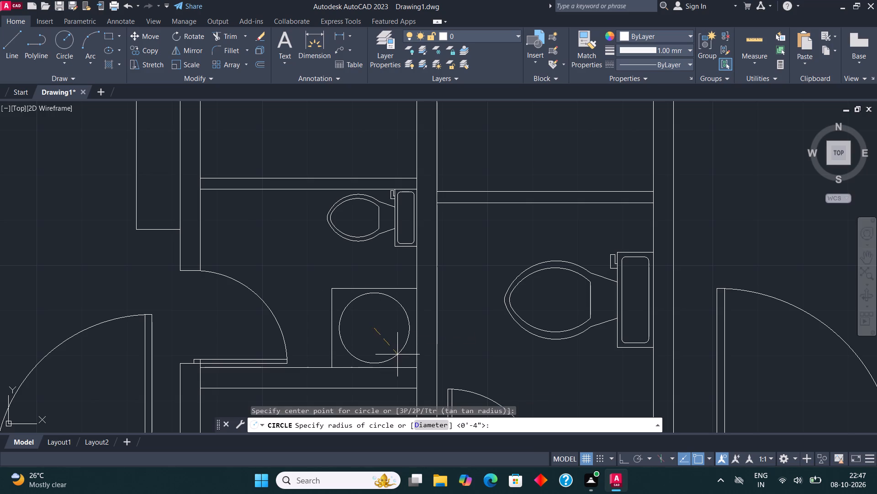
click(396, 354)
click(65, 38)
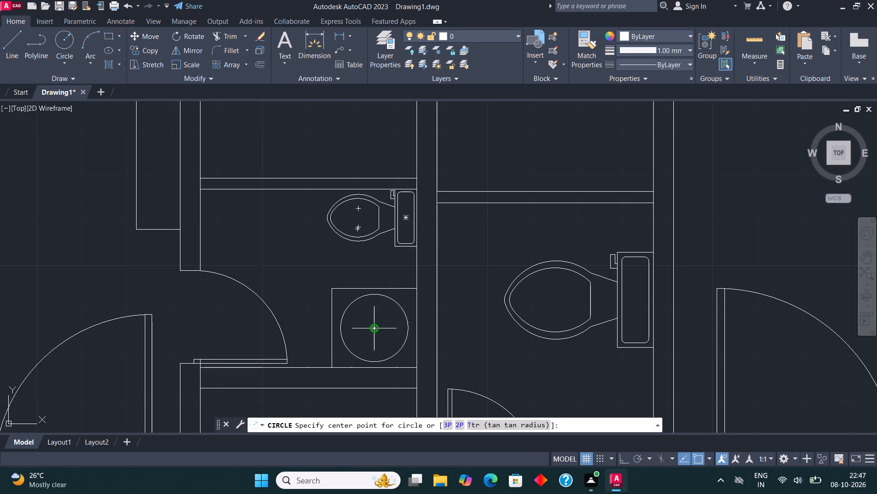
click(378, 328)
click(379, 327)
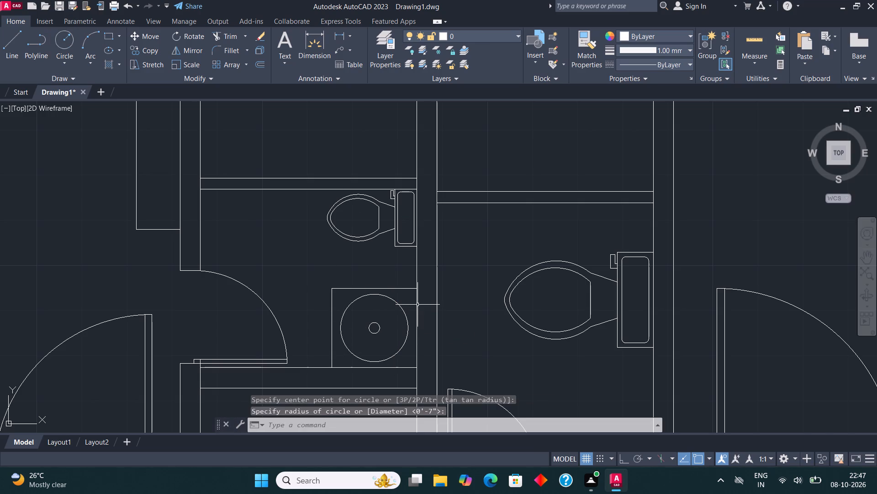
Delete the full-size toilet from the second bathroom.
scroll(417, 304, down, 1)
click(535, 302)
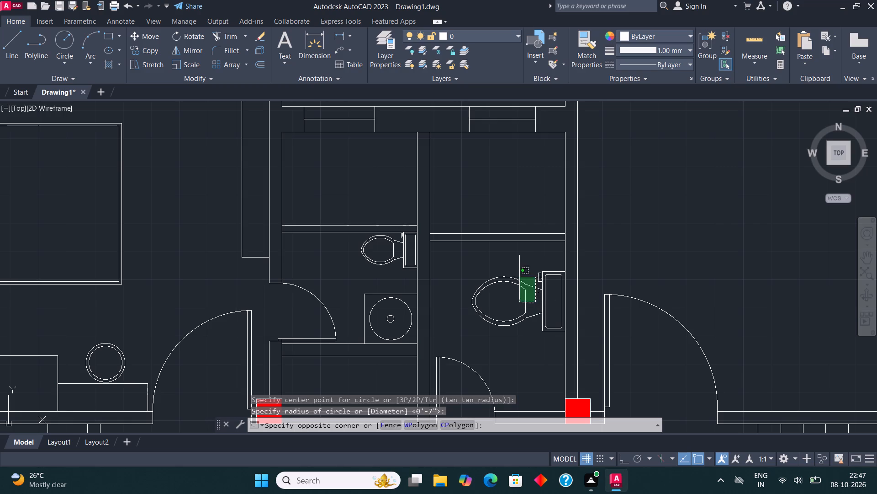
click(519, 277)
key(Delete)
Copy the reduced toilet into the second bathroom, with its tank against the far side wall below the partition.
click(405, 253)
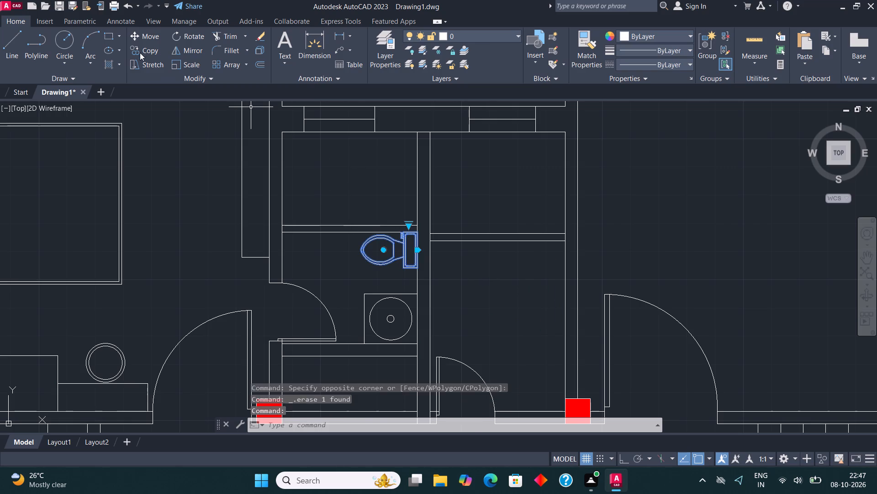
click(139, 46)
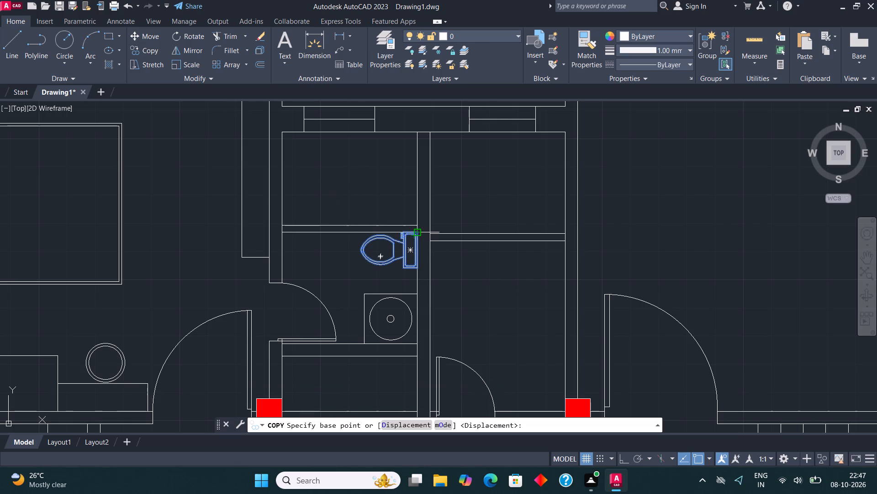
click(419, 235)
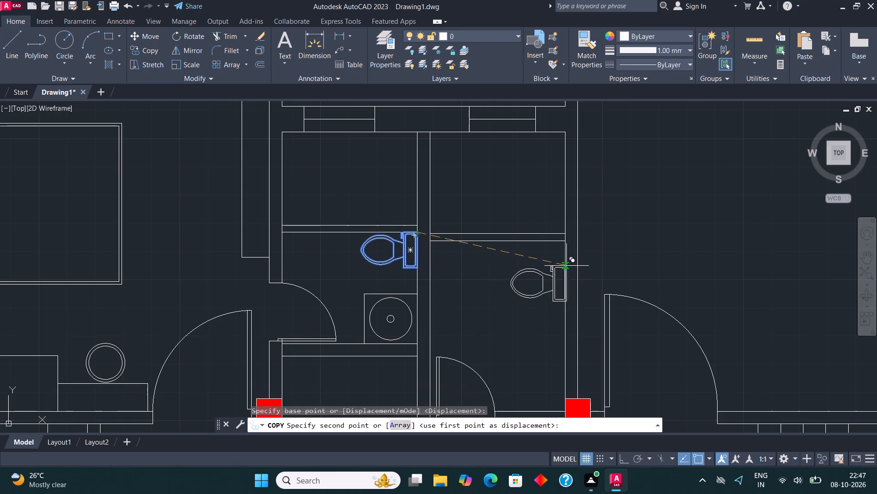
click(562, 261)
key(Escape)
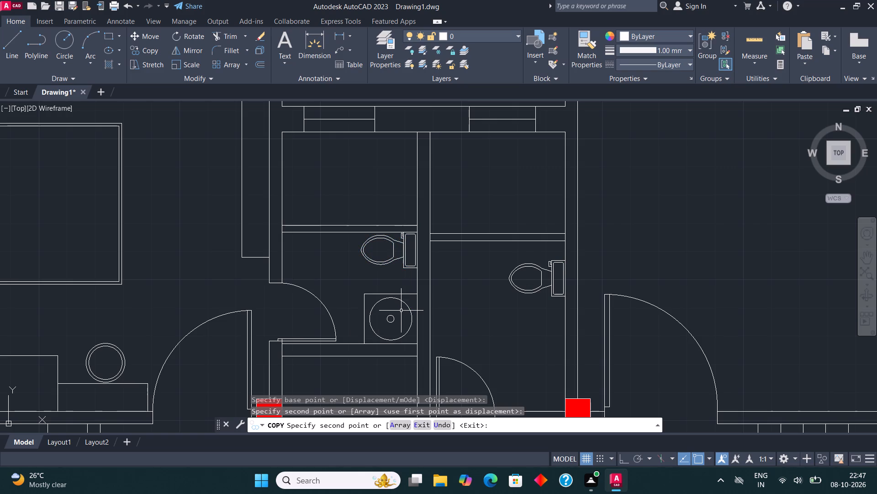
Copy the first bathroom's basin, rectangle and both circles, into the second bathroom with its lower corner on the red column's corner.
click(399, 334)
click(380, 300)
click(380, 312)
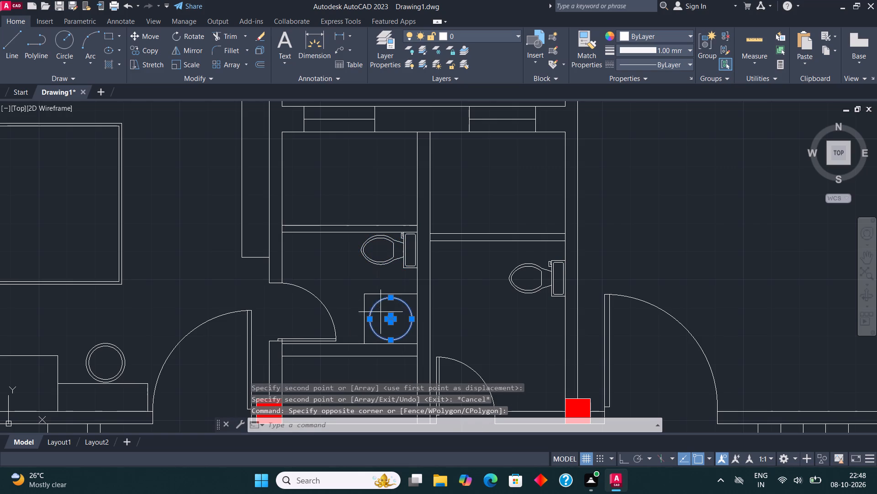
click(359, 283)
click(139, 47)
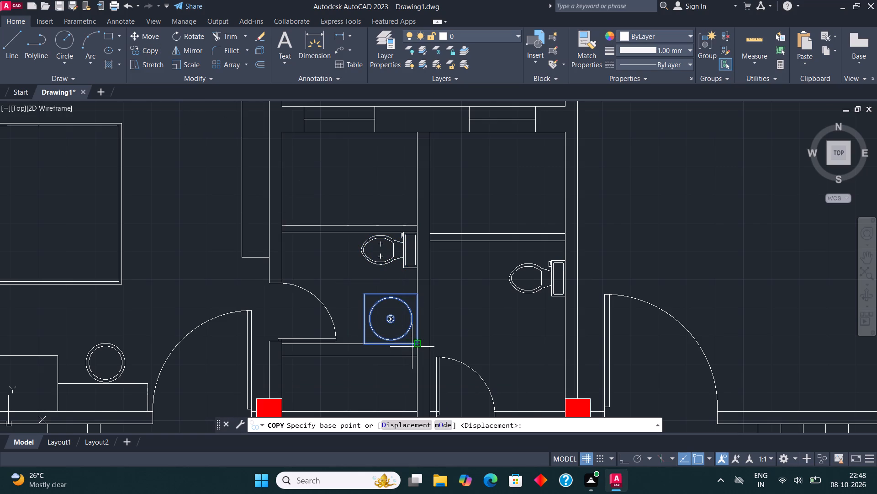
click(414, 344)
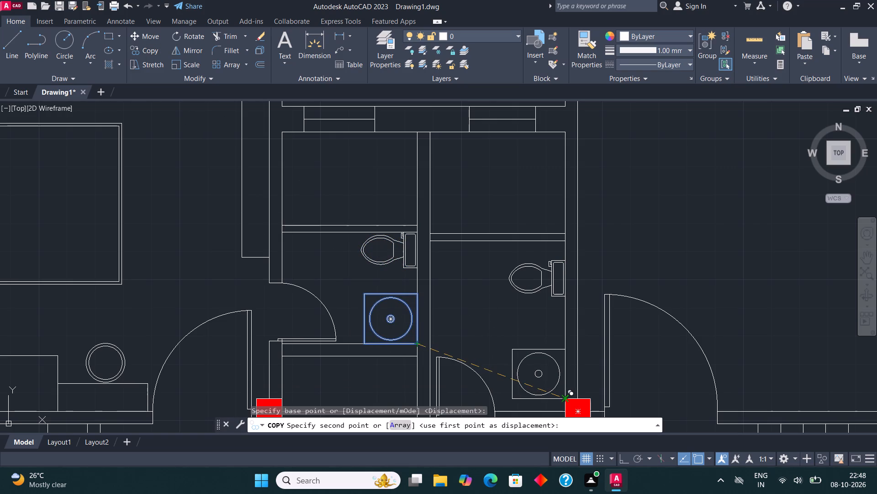
click(565, 397)
scroll(561, 338, down, 1)
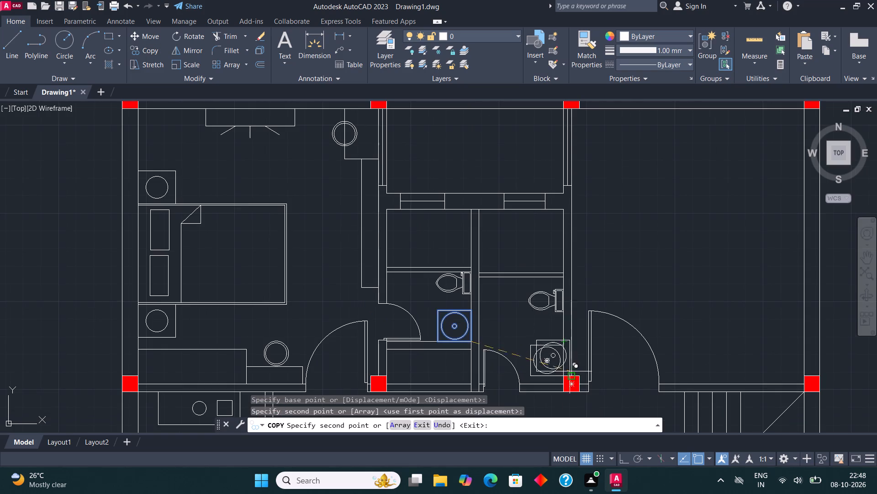
key(Escape)
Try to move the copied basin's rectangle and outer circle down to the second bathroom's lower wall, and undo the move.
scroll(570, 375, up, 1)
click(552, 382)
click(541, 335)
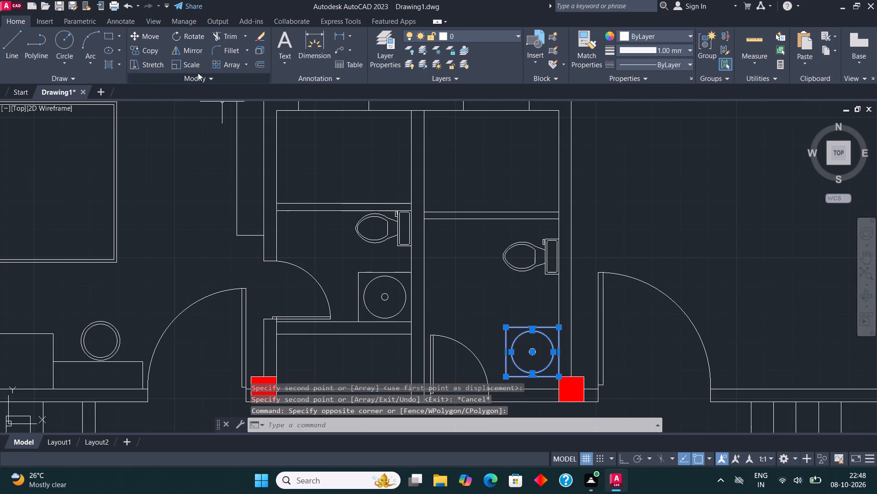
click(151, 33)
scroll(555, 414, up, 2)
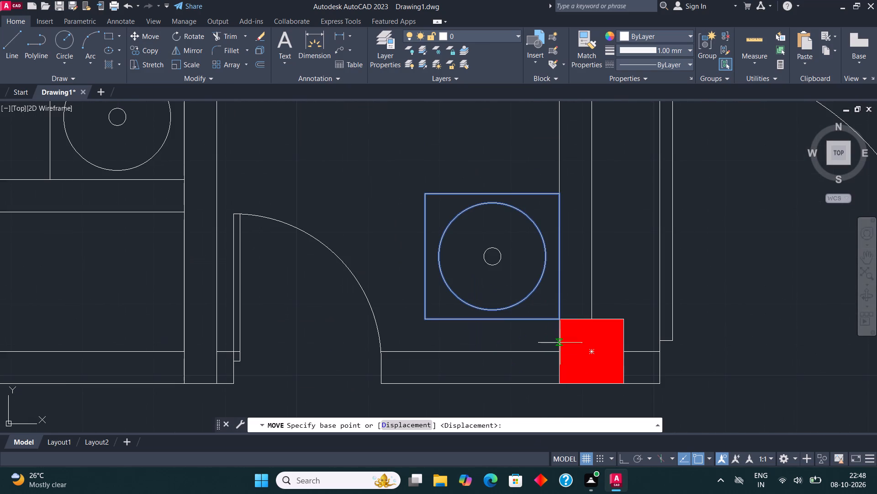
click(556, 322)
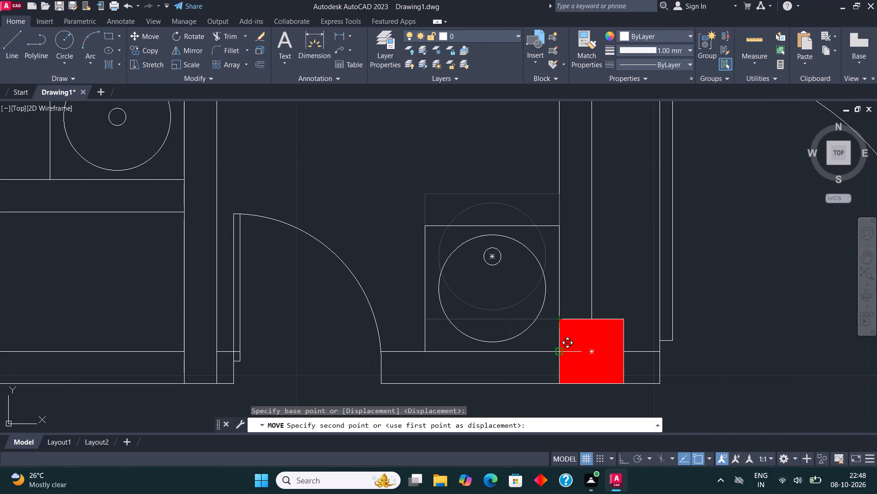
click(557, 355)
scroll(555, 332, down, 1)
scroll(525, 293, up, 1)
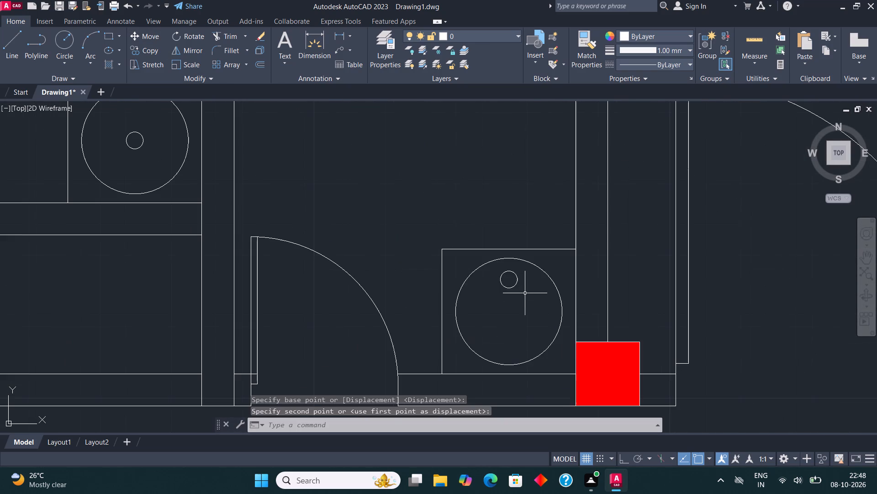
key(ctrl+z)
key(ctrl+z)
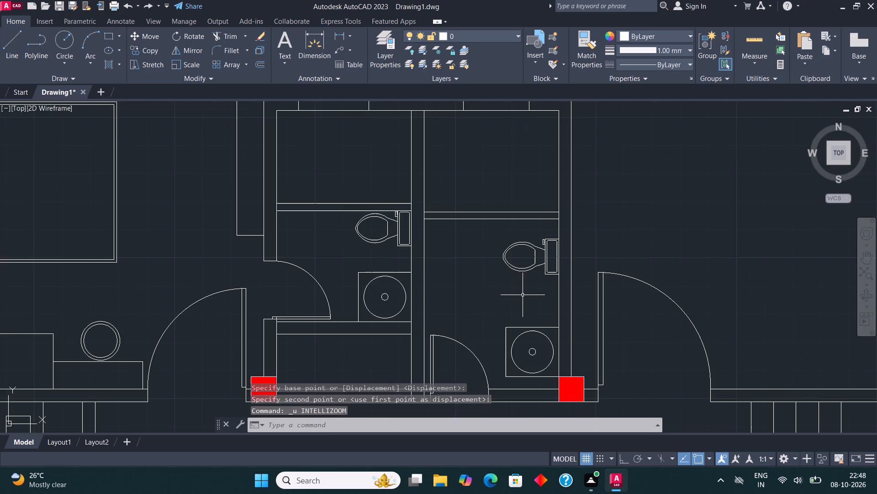
Move the whole copied basin, including its small inner circle, straight down against the second bathroom's lower wall.
scroll(538, 374, up, 2)
click(549, 389)
click(518, 298)
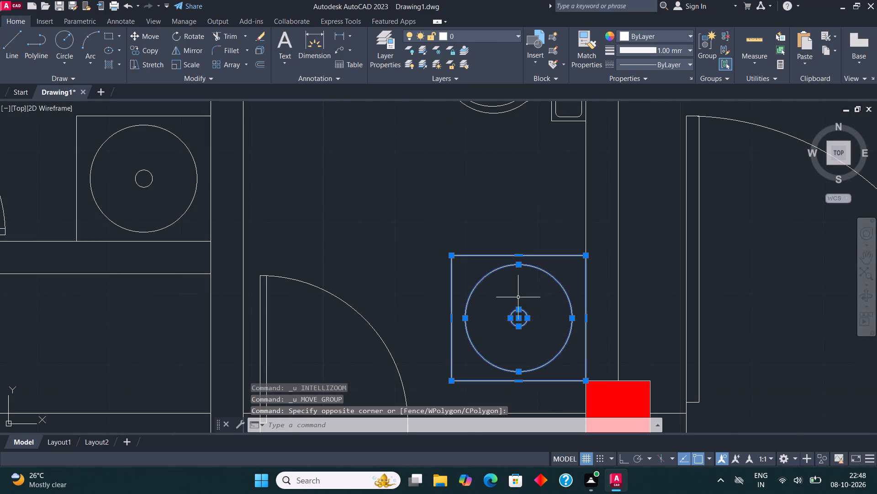
click(141, 40)
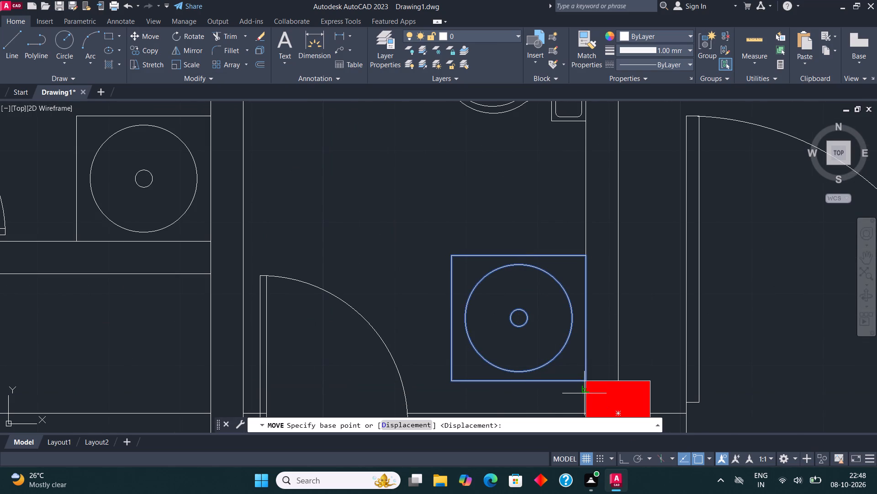
click(588, 381)
click(584, 416)
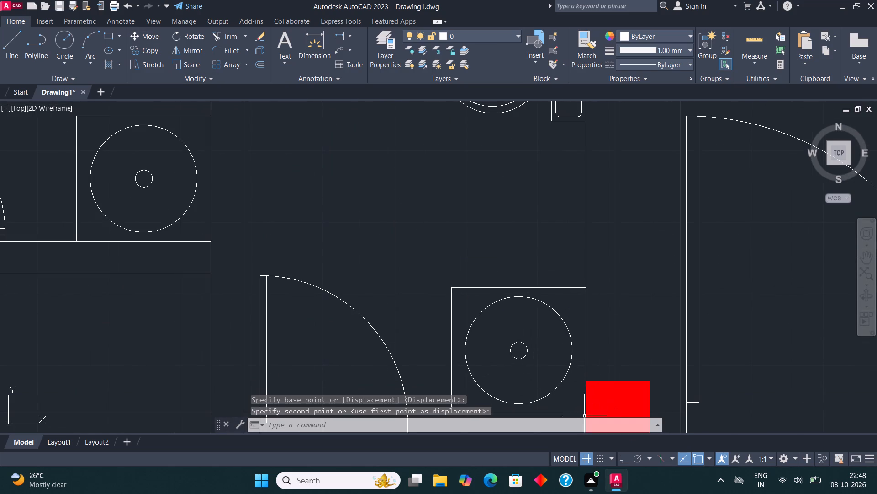
Copy the first bathroom basin's two concentric circles to the middle of the narrow space directly below that bathroom.
scroll(592, 365, down, 4)
scroll(550, 350, down, 1)
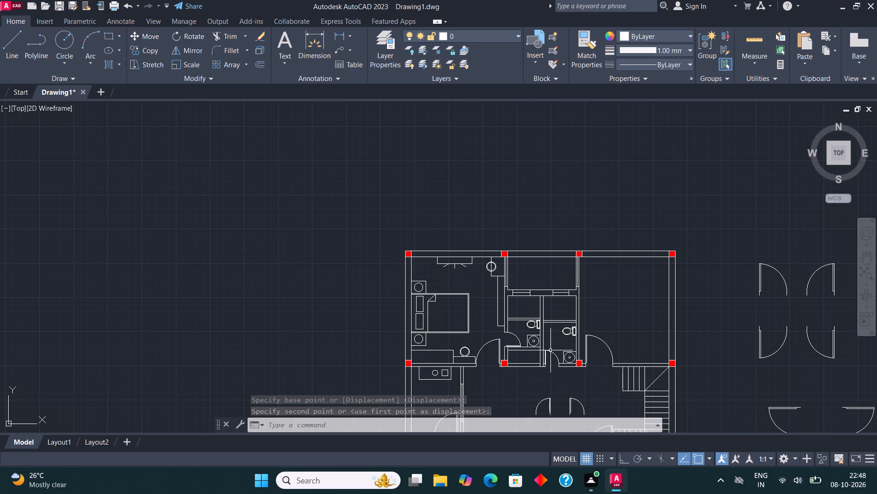
middle_drag(403, 304, 378, 169)
scroll(475, 203, up, 2)
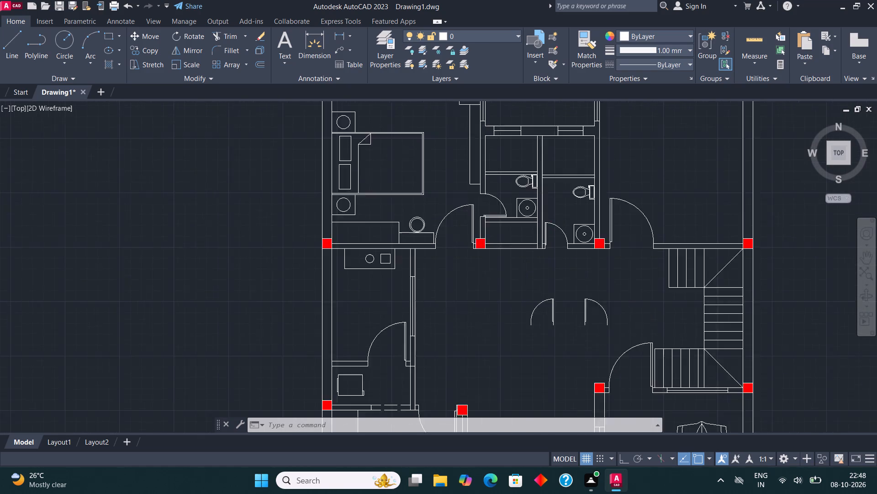
scroll(558, 206, up, 2)
click(579, 242)
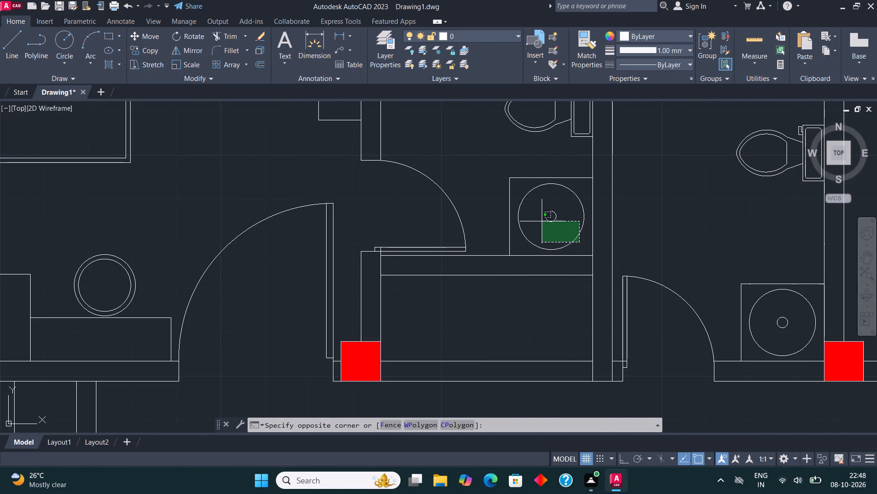
click(538, 217)
click(154, 55)
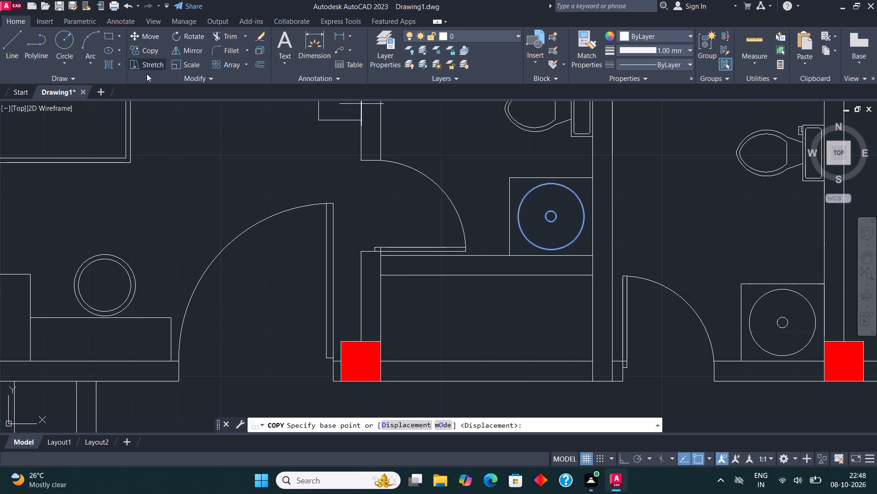
click(552, 218)
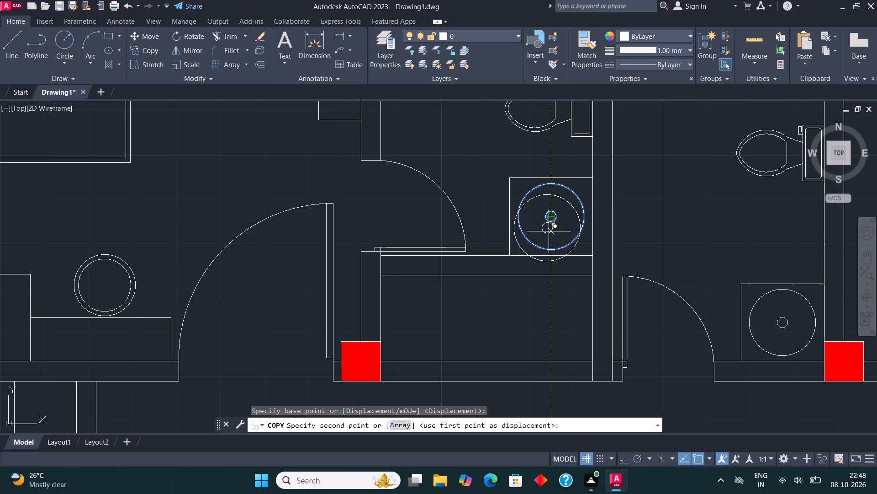
click(482, 321)
scroll(456, 324, down, 2)
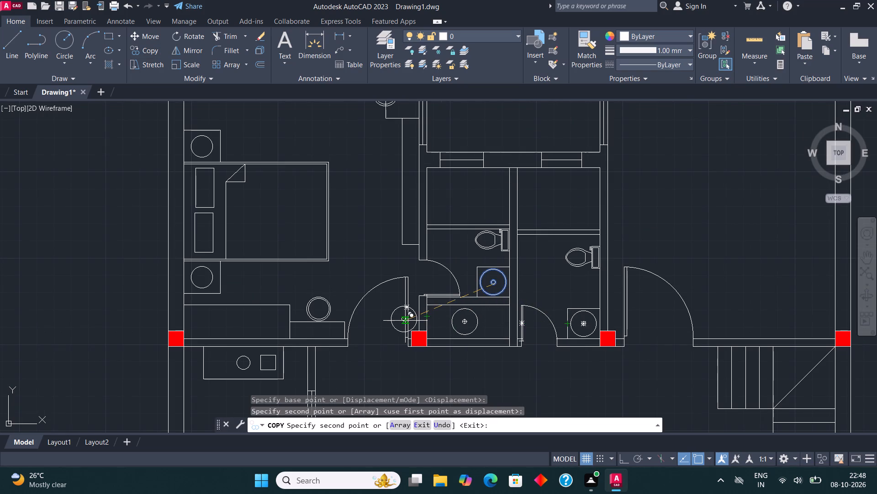
scroll(405, 321, down, 1)
key(Escape)
Delete the two spare small door symbols from the open central hall.
scroll(407, 320, down, 1)
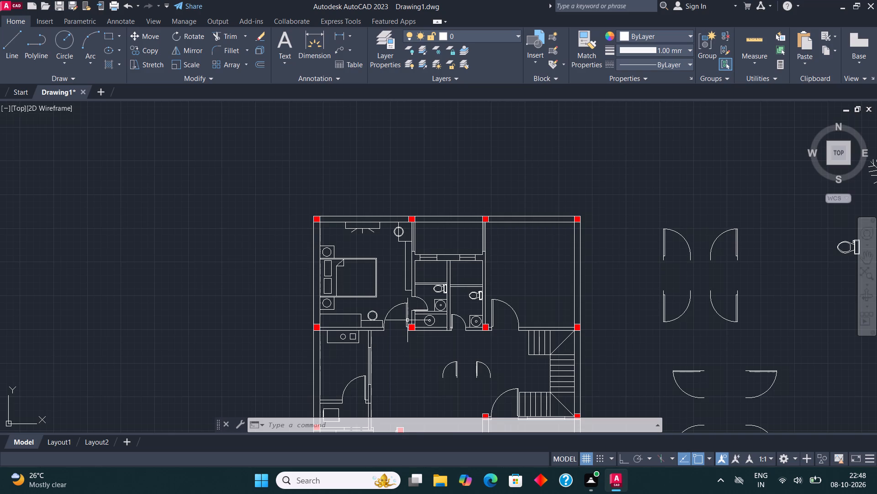
middle_drag(414, 363, 434, 243)
click(502, 258)
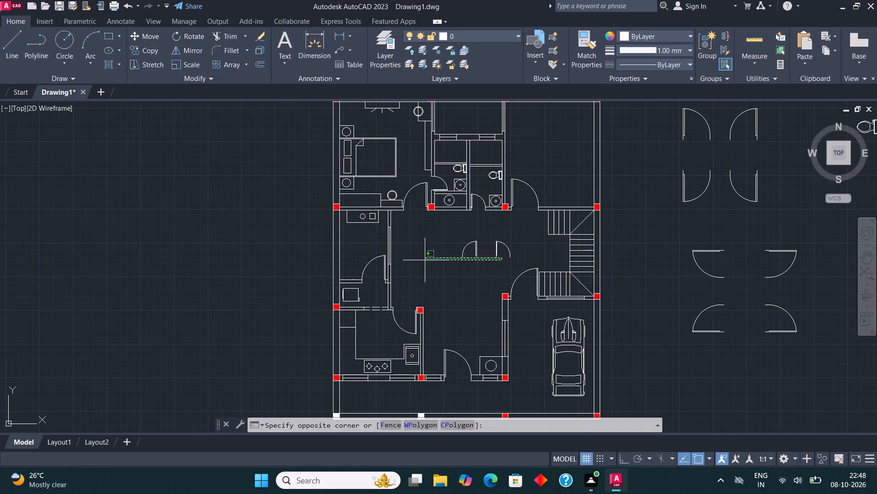
click(421, 260)
click(503, 268)
click(460, 247)
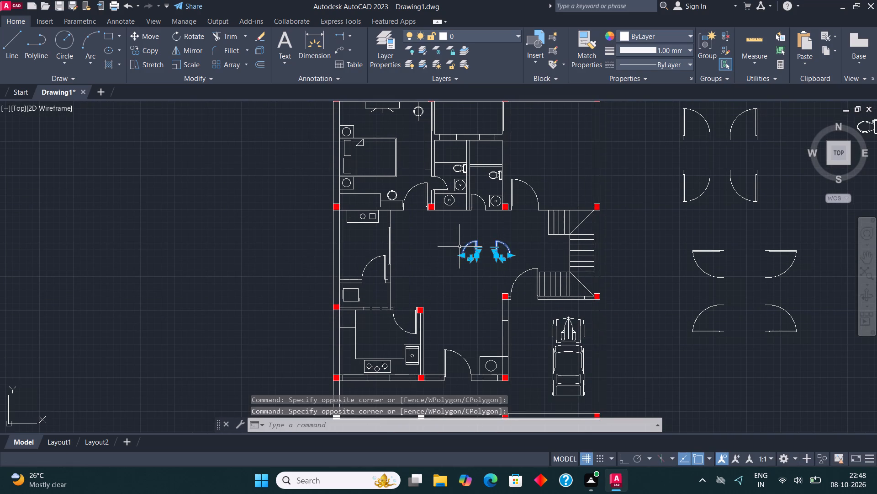
key(Delete)
Draw a small chair-seat-sized rectangle in the central hall, just outside the opening in the side room's wall.
scroll(432, 261, up, 2)
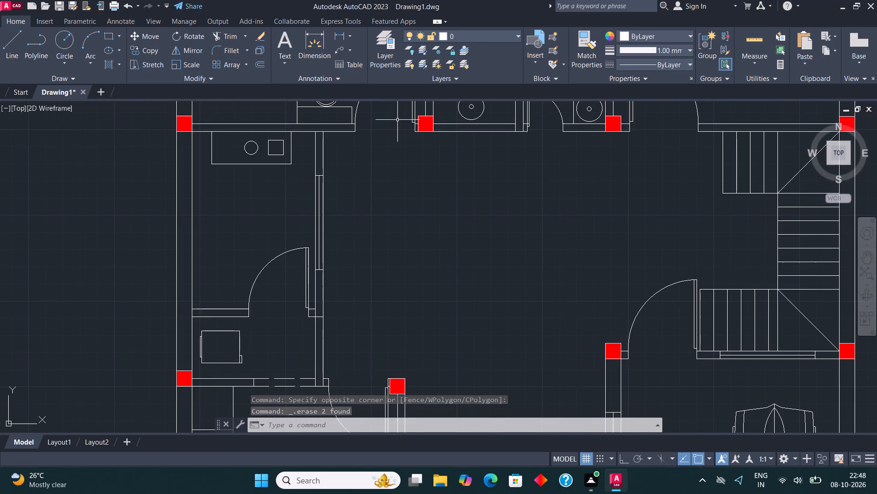
click(109, 39)
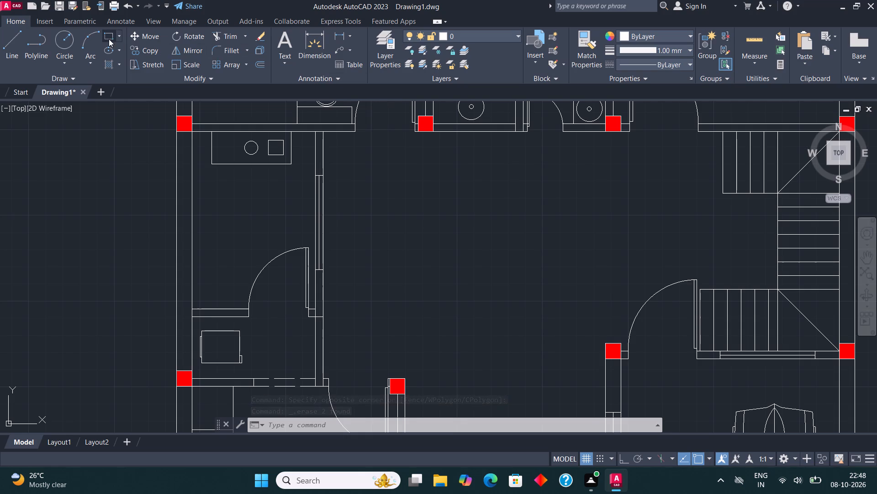
click(375, 195)
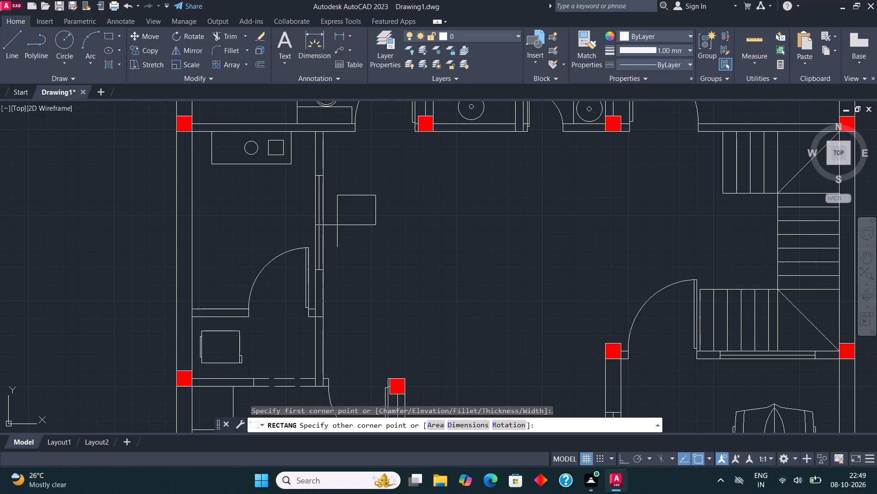
click(337, 225)
Draw a chair-back outline of lines around three sides of the small hall rectangle, its far side about 1'-9" long, with short returns at both ends.
scroll(363, 196, up, 2)
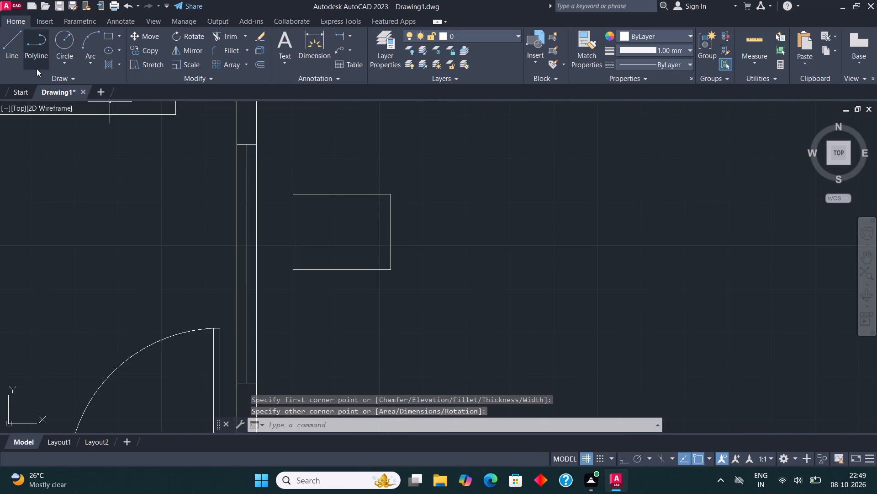
click(16, 43)
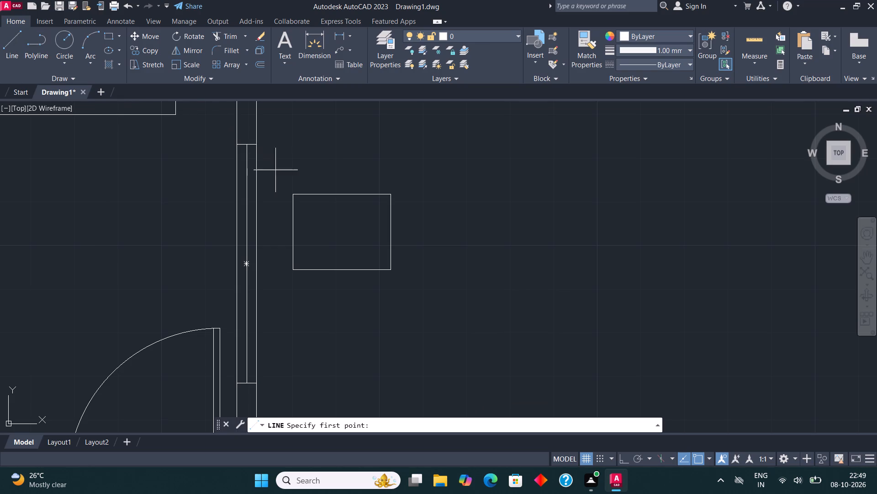
click(374, 190)
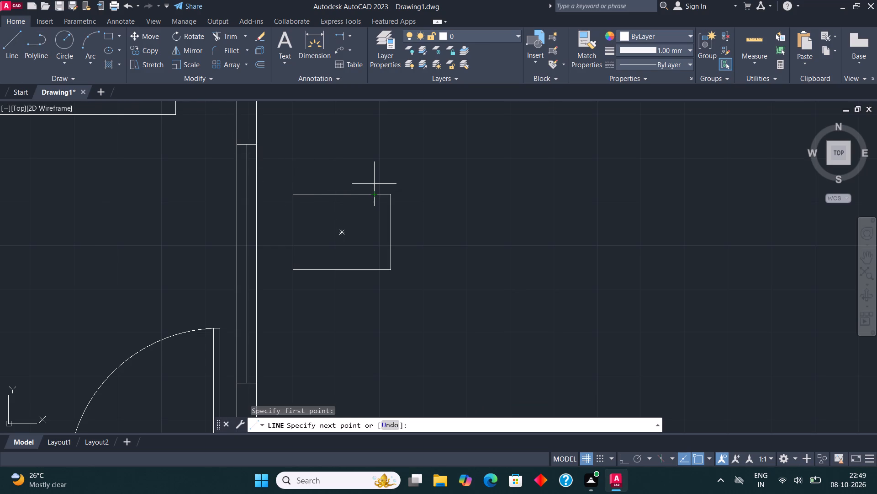
click(374, 184)
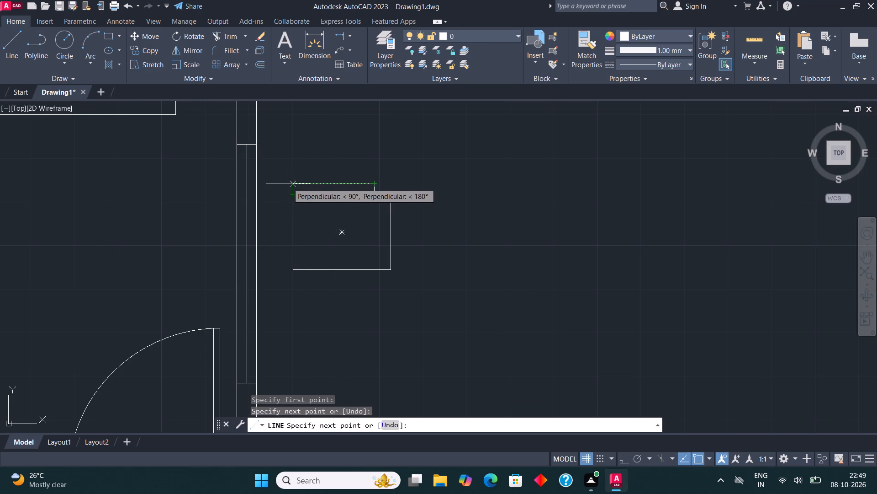
click(281, 185)
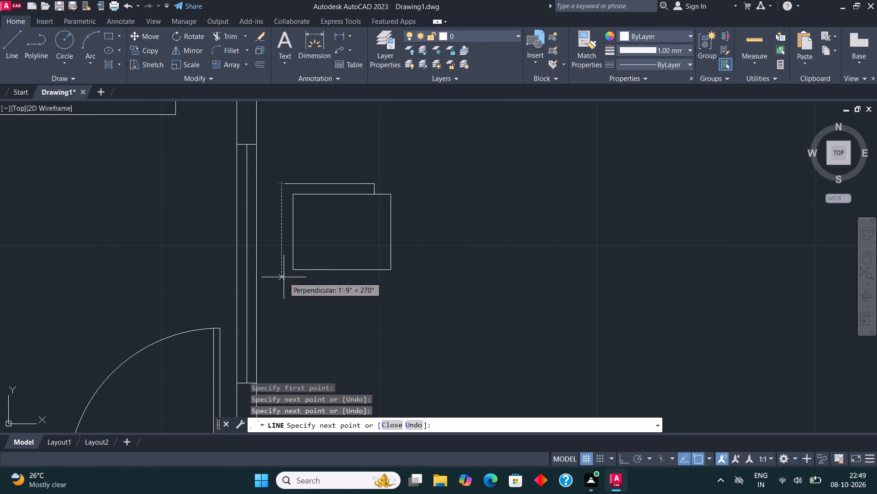
click(285, 281)
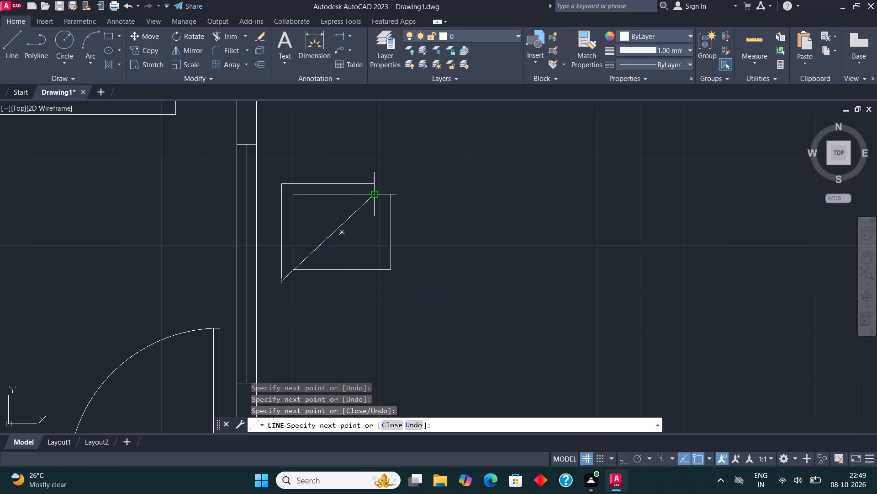
click(374, 283)
click(373, 274)
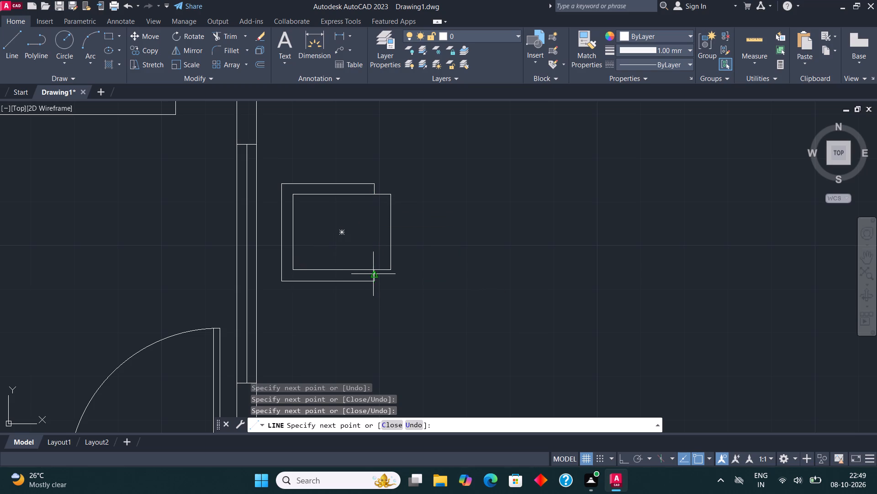
key(Escape)
Copy the finished chair straight down twice to form an evenly spaced column of three chairs beside the side room's wall.
scroll(405, 251, down, 1)
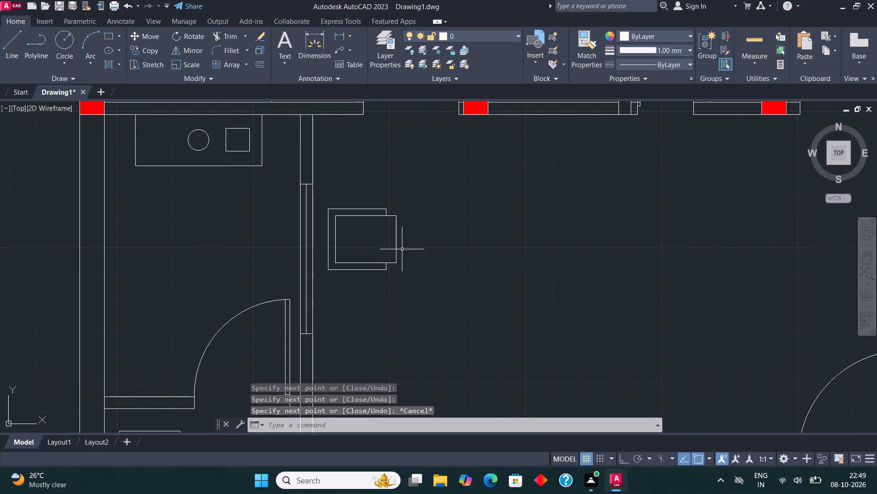
key(F8)
scroll(402, 249, down, 1)
click(406, 269)
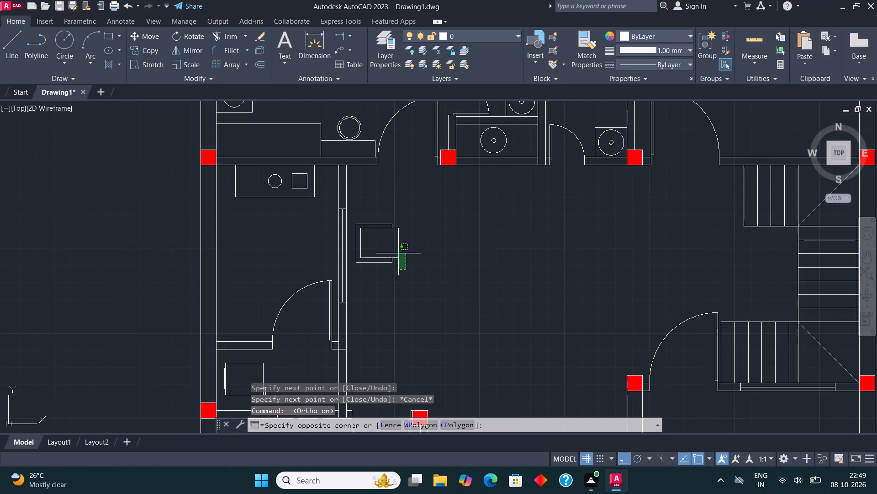
click(353, 215)
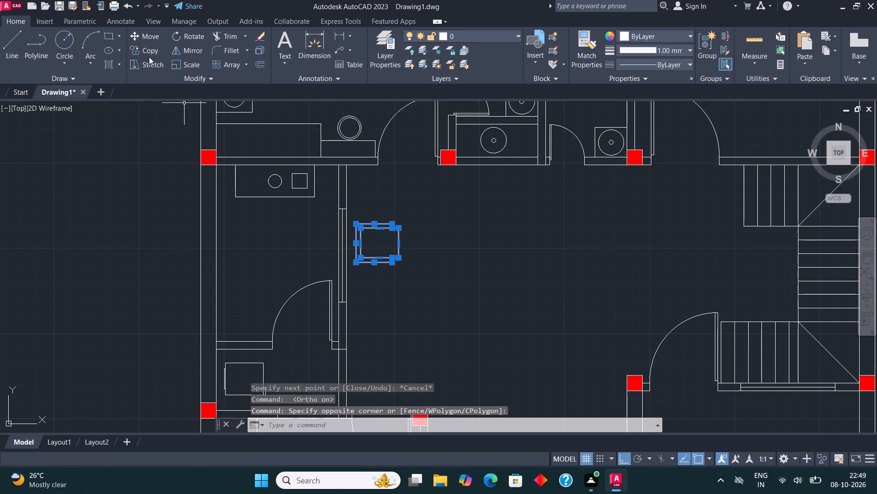
click(146, 52)
click(365, 242)
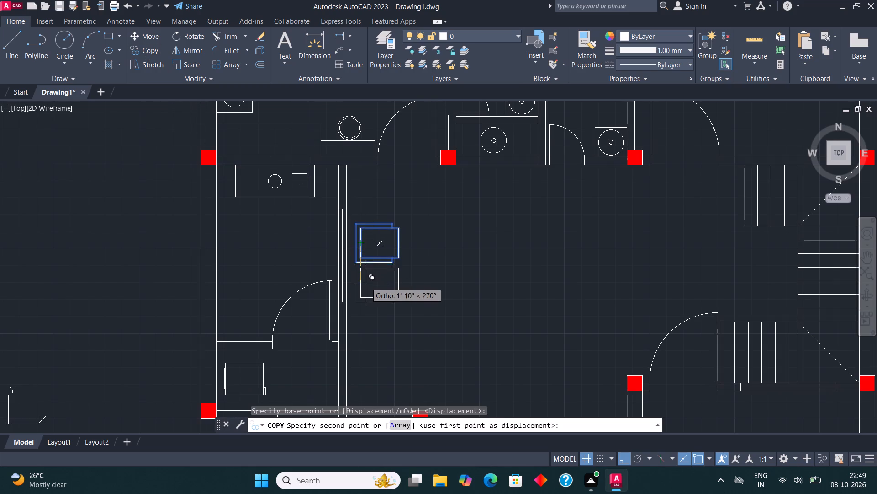
click(366, 289)
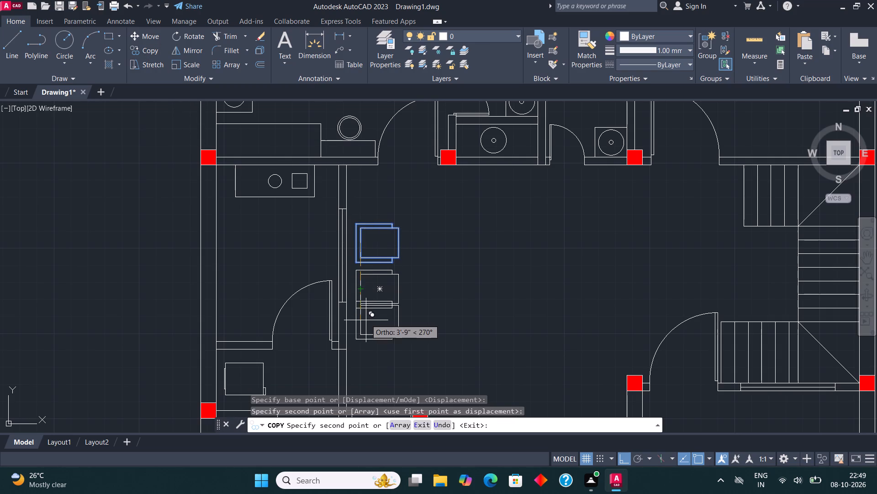
click(367, 334)
key(Escape)
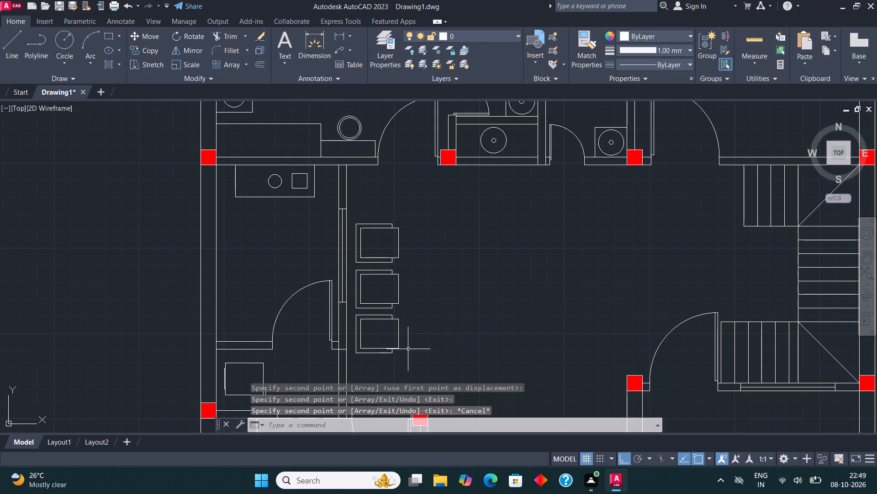
Mirror the column of three chairs across a vertical line toward the hall's centre, keeping the original chairs.
click(417, 362)
click(353, 215)
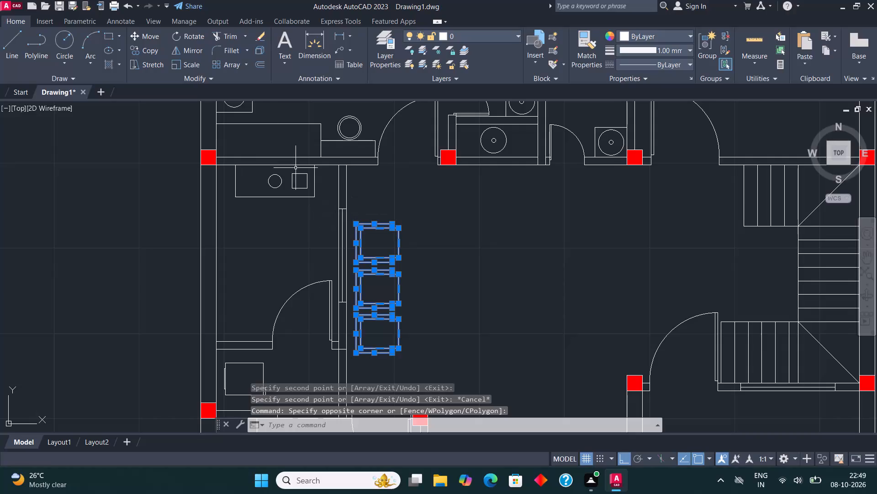
click(195, 51)
click(433, 281)
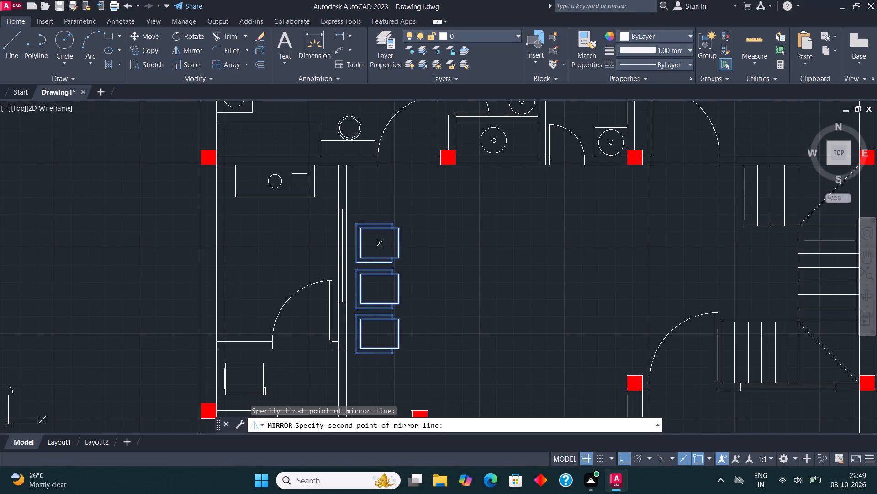
click(433, 307)
click(413, 428)
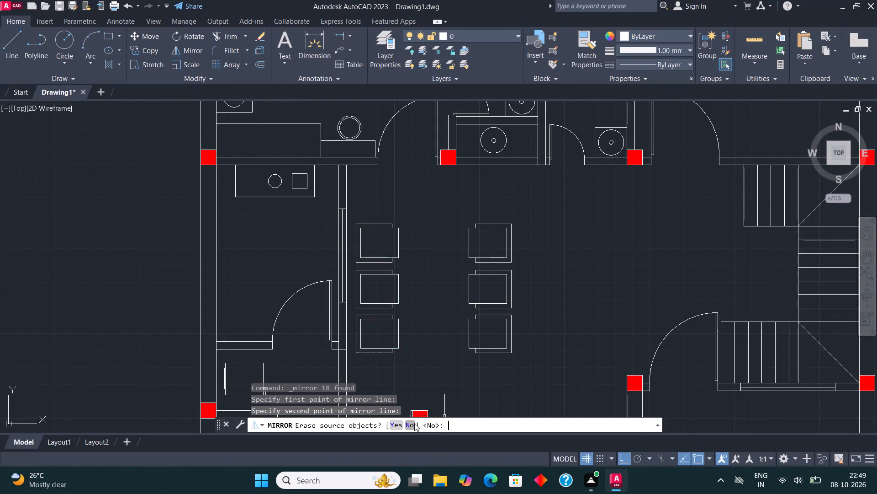
Move the three mirrored chairs horizontally closer to the original column, leaving a narrow table-width gap between the two rows.
scroll(461, 298, down, 2)
middle_drag(471, 305, 470, 278)
scroll(480, 269, up, 2)
drag(489, 348, 485, 337)
click(428, 198)
click(149, 36)
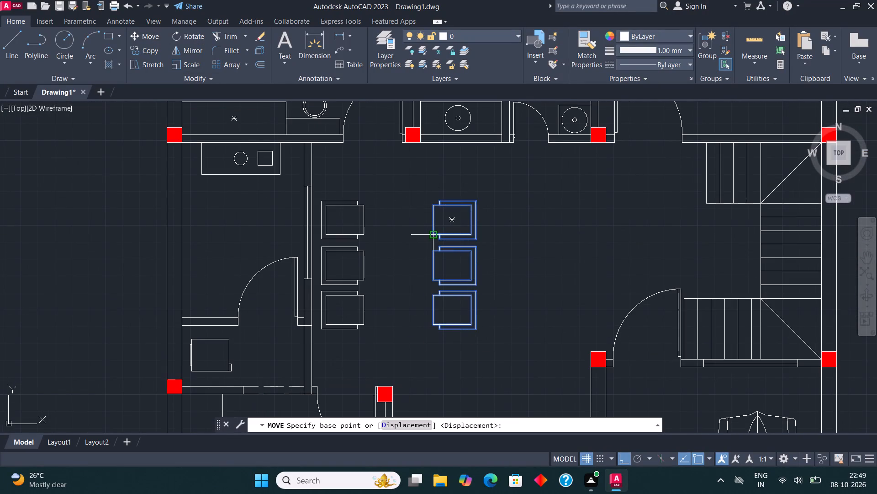
click(435, 236)
click(398, 239)
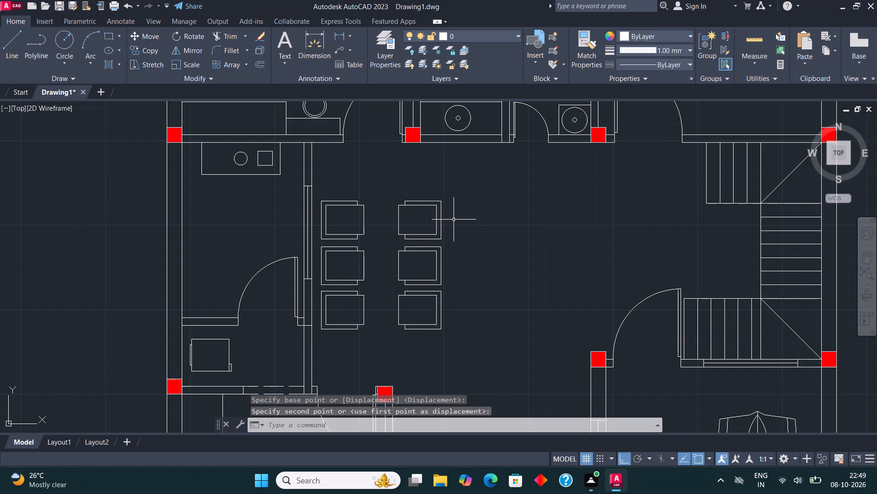
key(Escape)
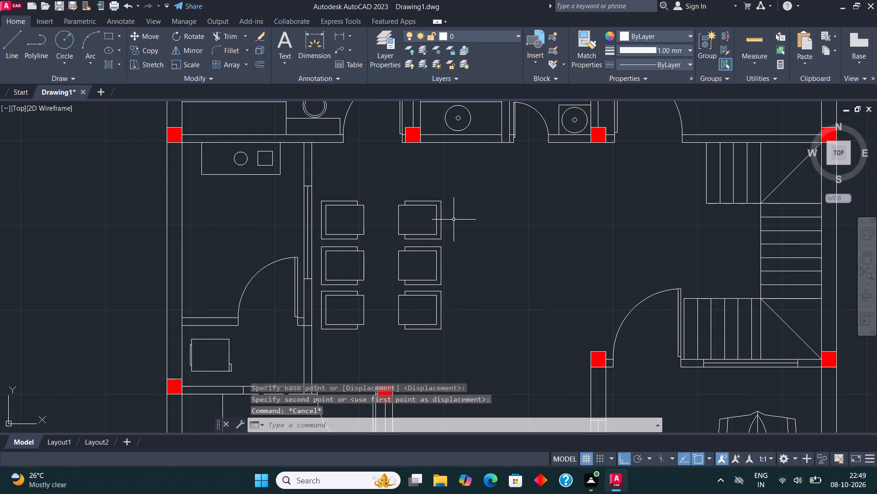
Scale the large plant symbol outside the plan down to a small tabletop-sized plant.
scroll(512, 312, down, 3)
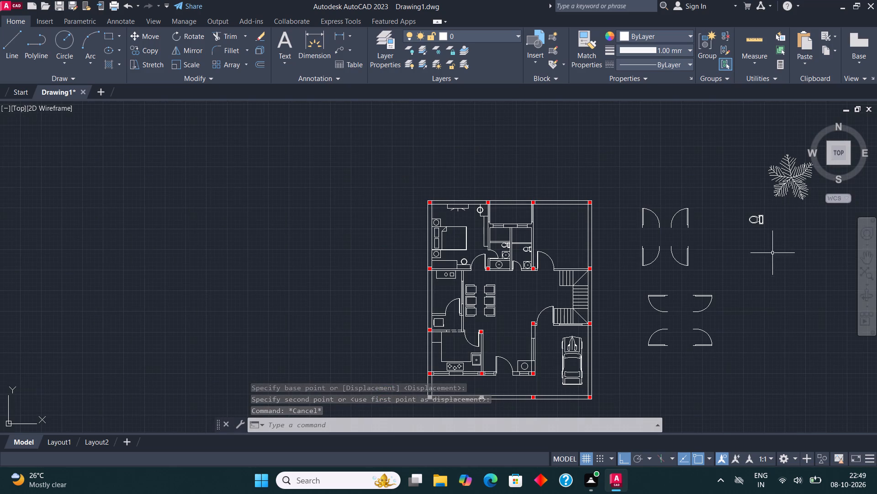
middle_drag(782, 193, 679, 253)
scroll(695, 254, up, 3)
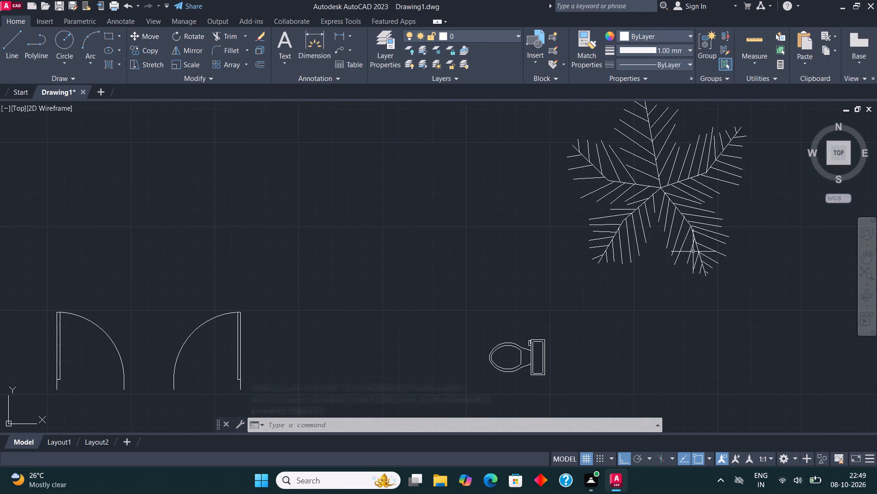
click(692, 238)
click(654, 211)
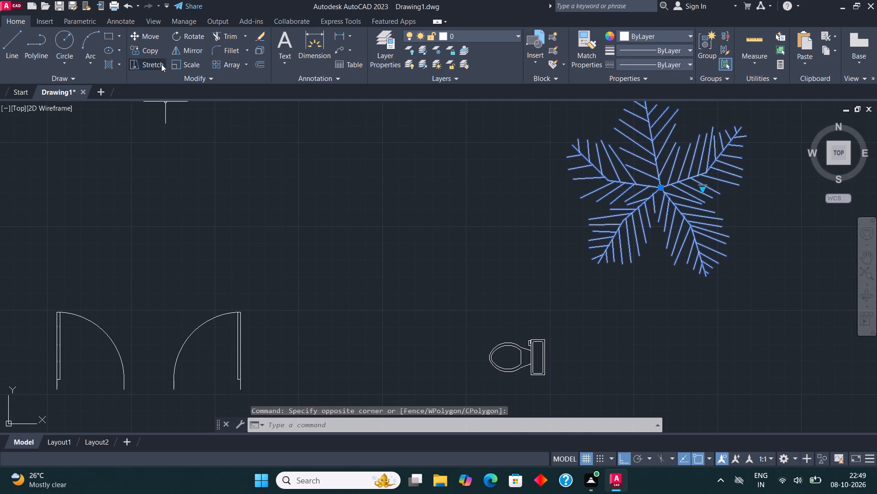
click(185, 62)
click(671, 199)
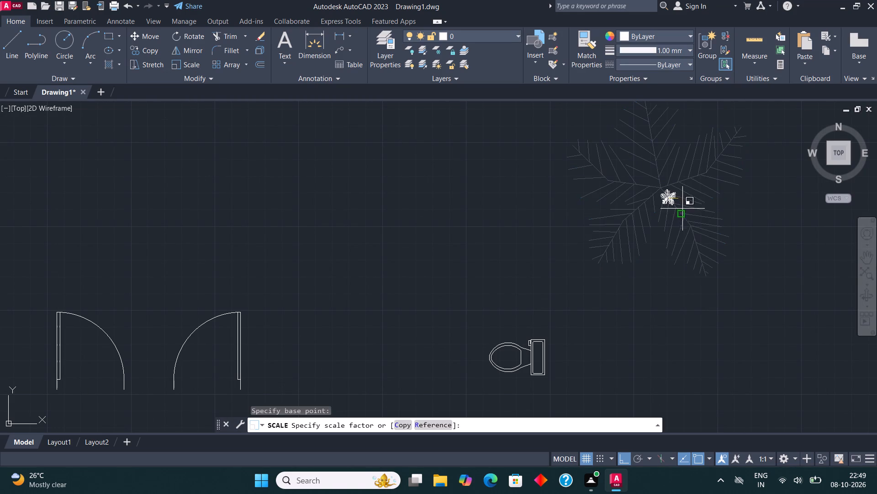
click(696, 218)
Move the reduced plant into the central hall, centred in the gap between the two middle chairs.
click(663, 196)
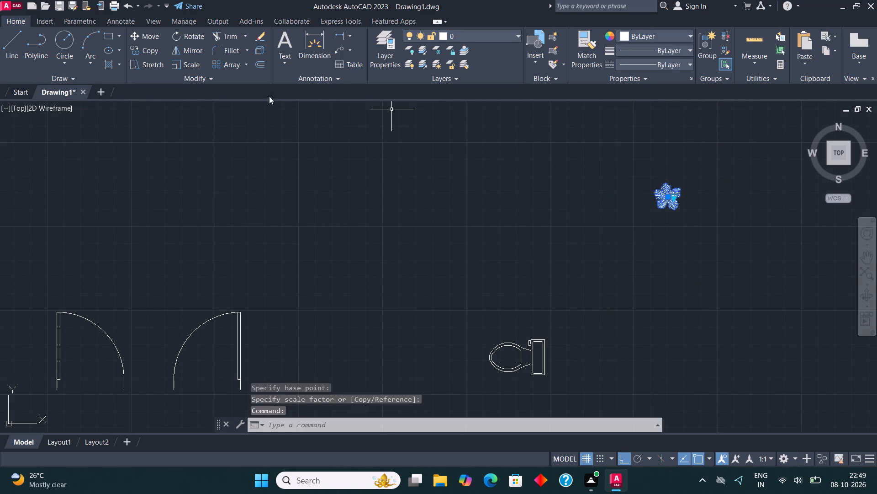
click(154, 35)
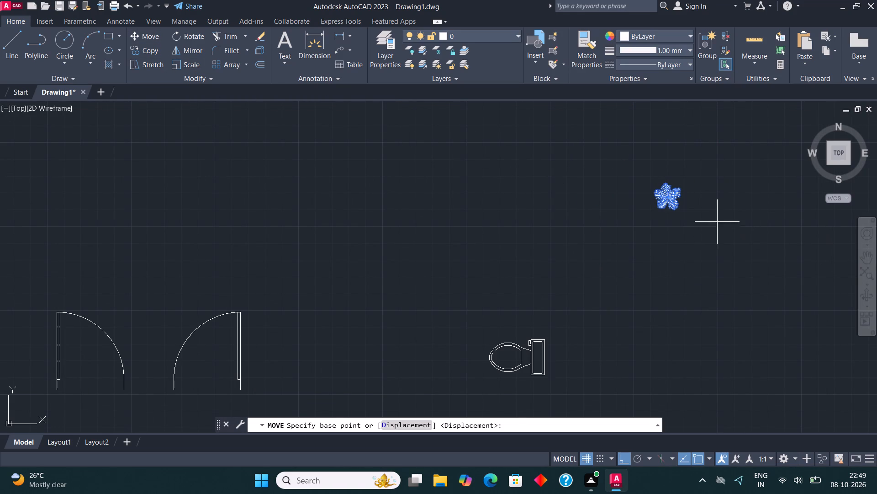
click(675, 202)
scroll(676, 201, down, 3)
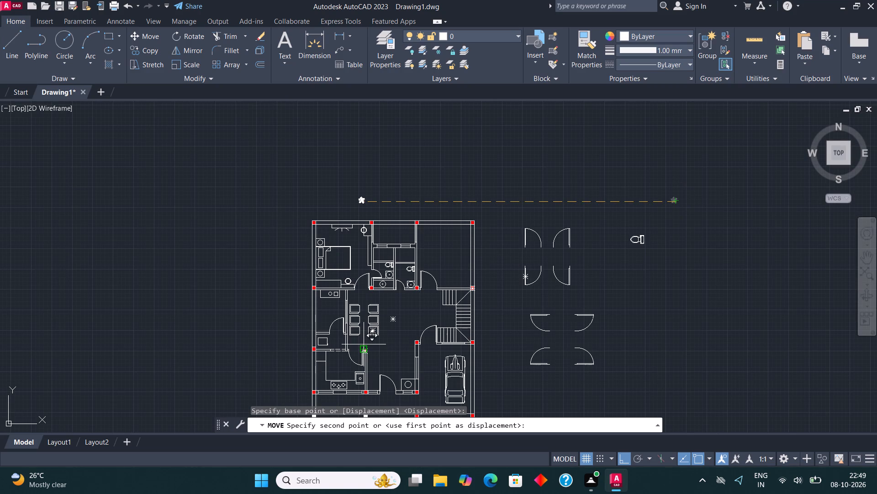
key(F8)
scroll(359, 325, up, 5)
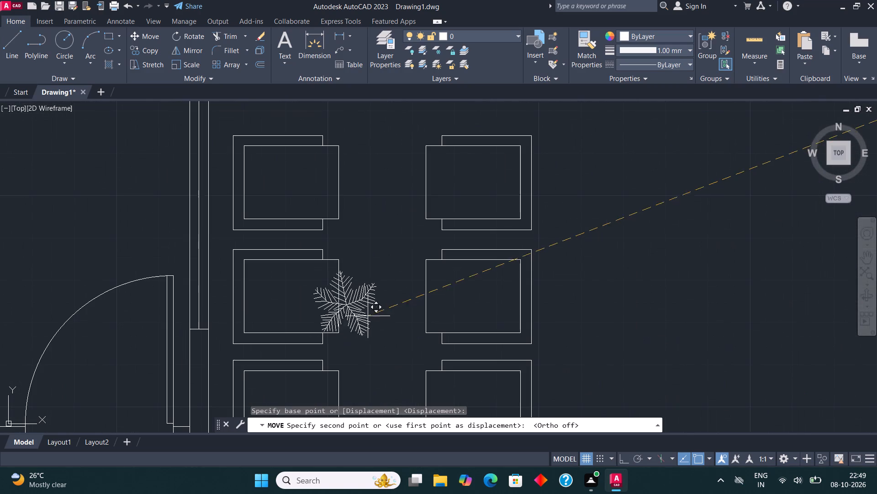
click(399, 310)
Draw an L-shaped sofa in the hall between the chairs and staircase from a long horizontal and a vertical rectangle sharing their upper-left corner.
scroll(392, 307, down, 3)
middle_drag(496, 313, 478, 305)
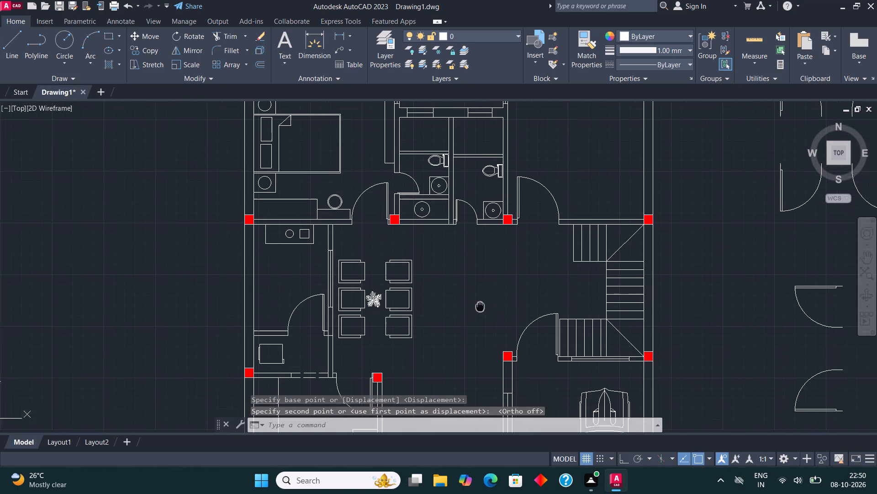
middle_drag(478, 305, 471, 300)
middle_drag(462, 259, 448, 259)
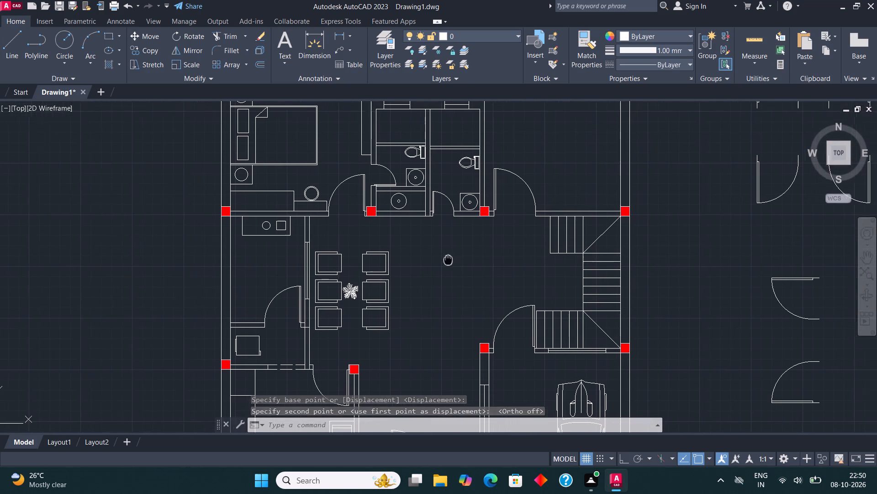
middle_drag(448, 259, 413, 306)
scroll(412, 305, up, 1)
click(111, 36)
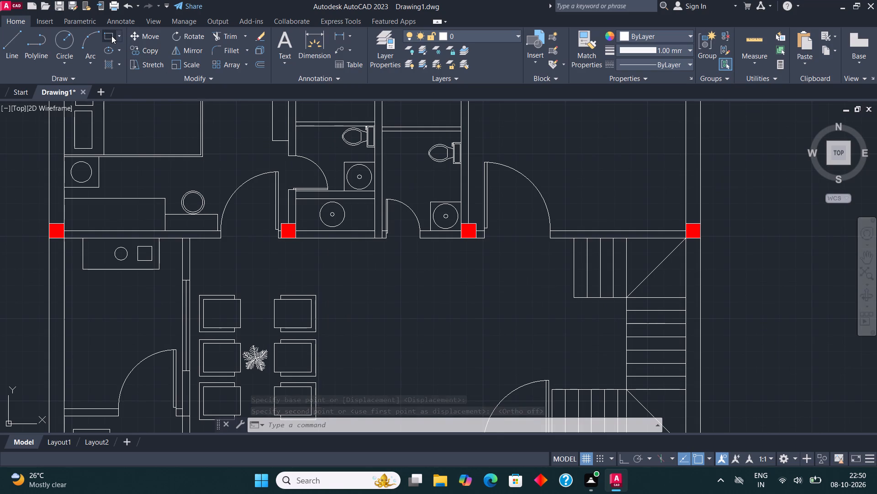
click(368, 290)
click(489, 325)
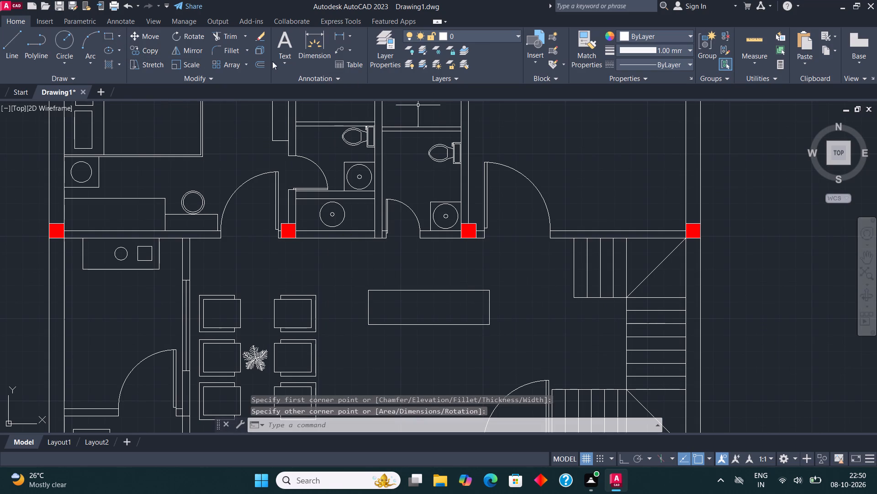
click(106, 34)
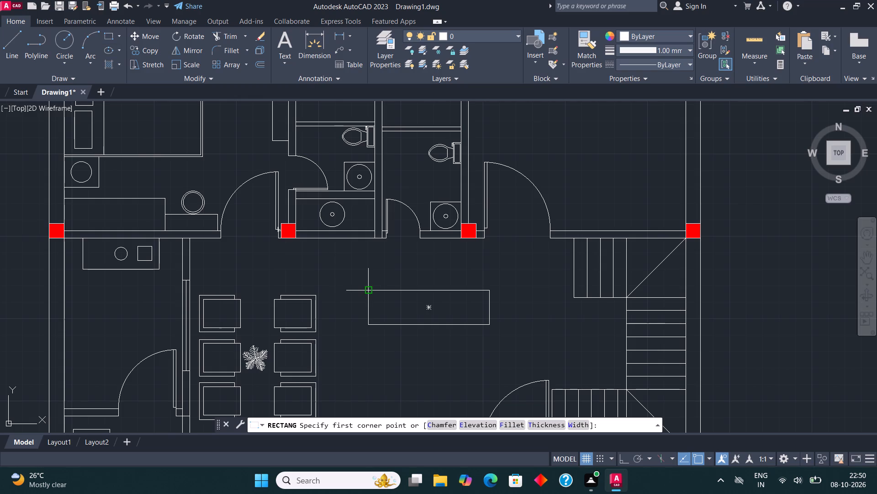
click(369, 293)
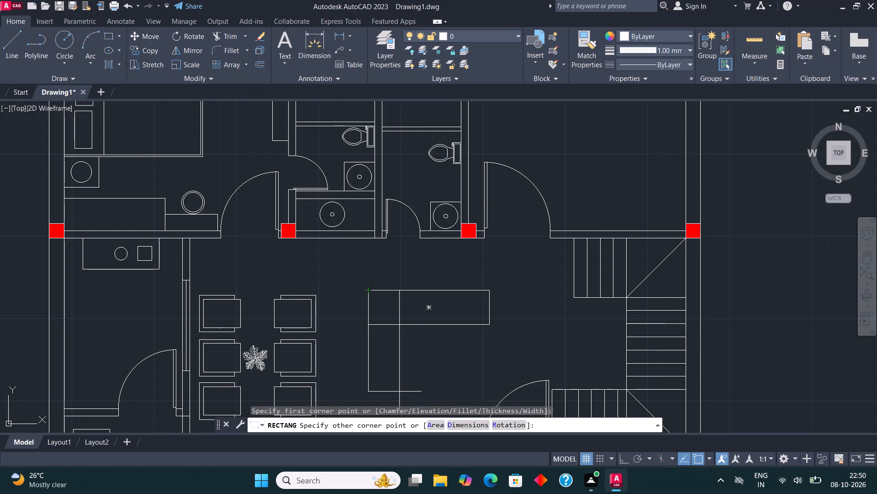
click(400, 392)
Divide the sofa into seats with a line across the middle of its vertical arm and another across its horizontal arm.
click(18, 39)
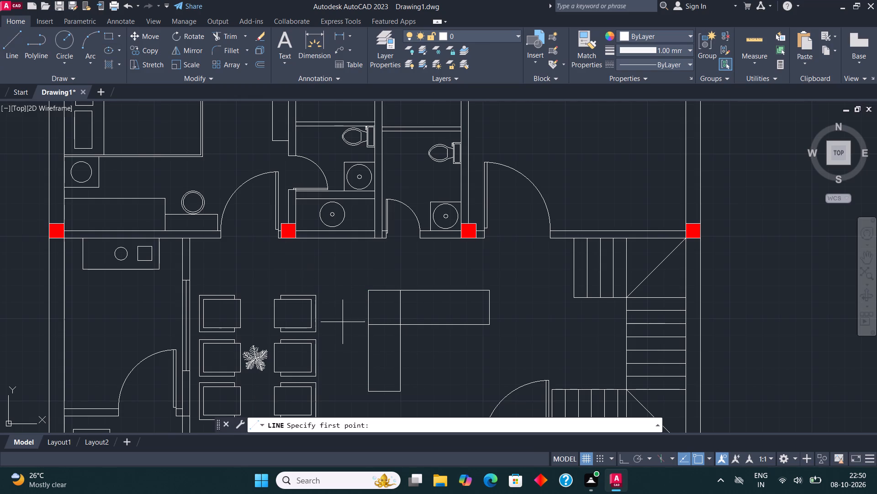
click(370, 357)
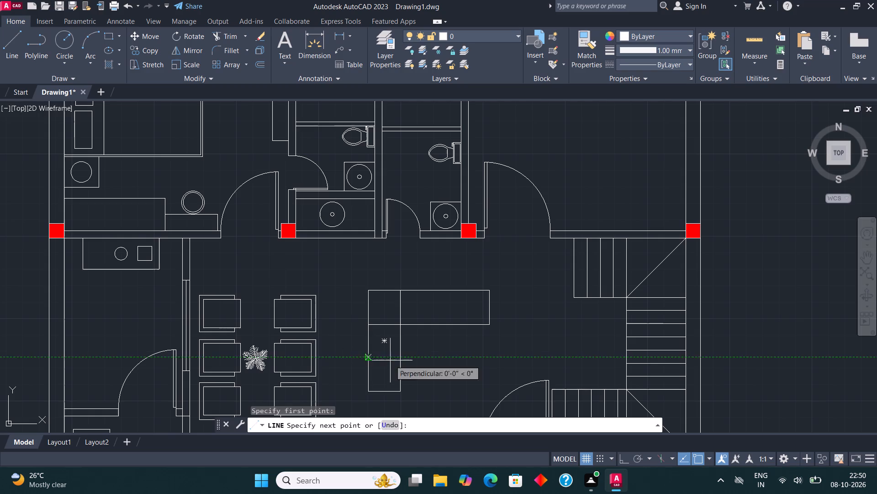
click(403, 360)
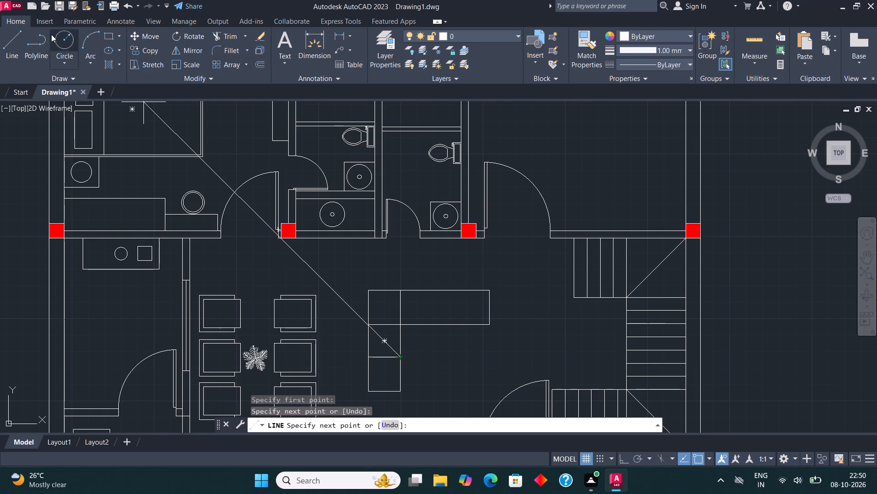
click(10, 34)
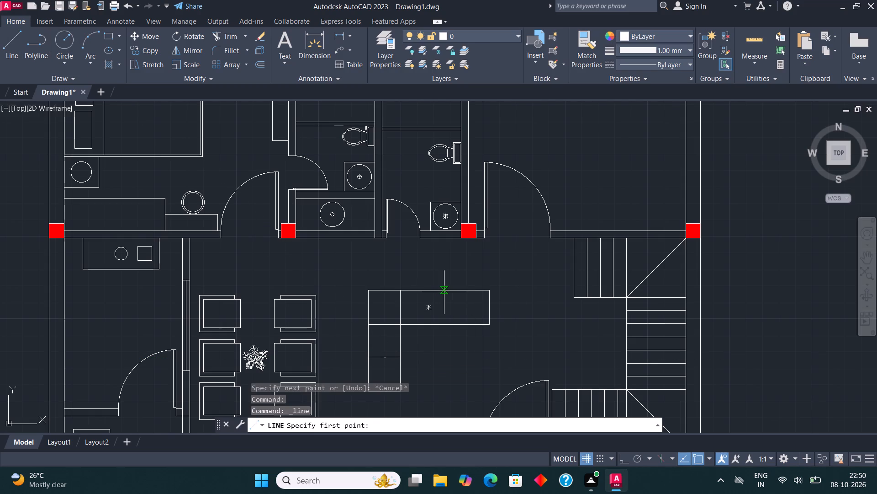
click(444, 292)
click(443, 327)
key(Escape)
Draw a thin back and armrest outline around the sofa's outer sides, with an about 3" lower armrest and an about 2'-3" right side.
middle_drag(513, 333, 509, 311)
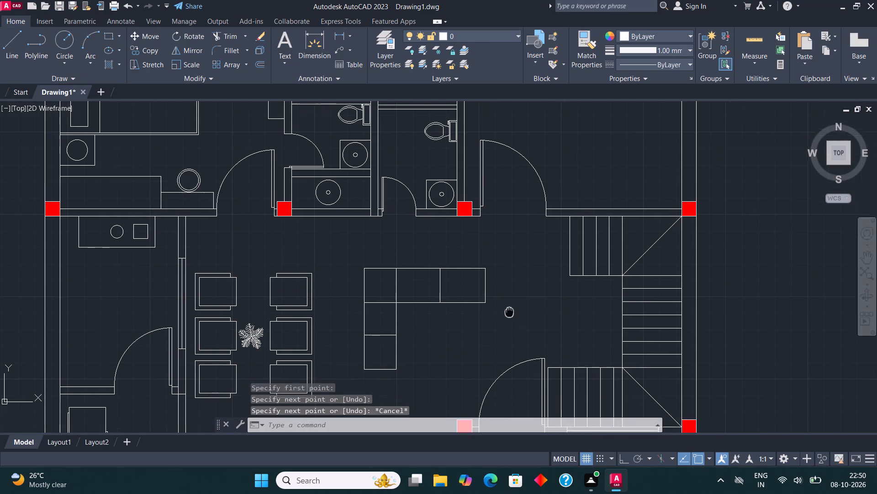
middle_drag(509, 311, 505, 303)
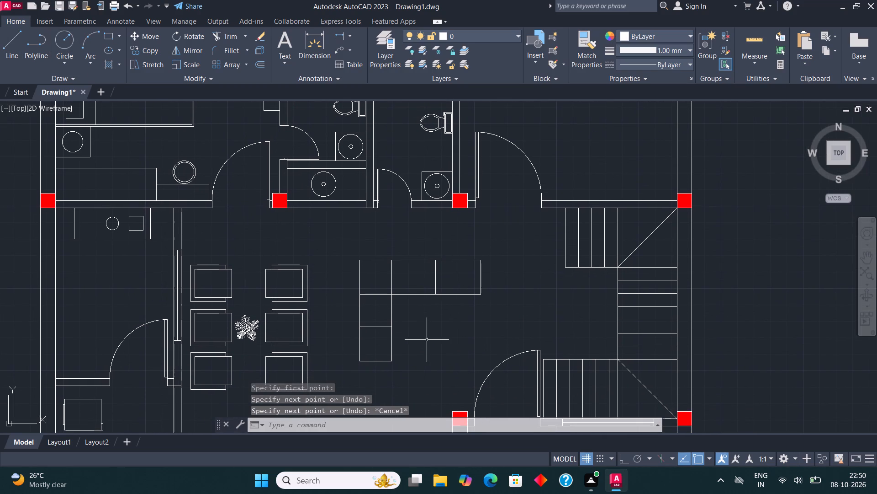
click(0, 40)
click(7, 50)
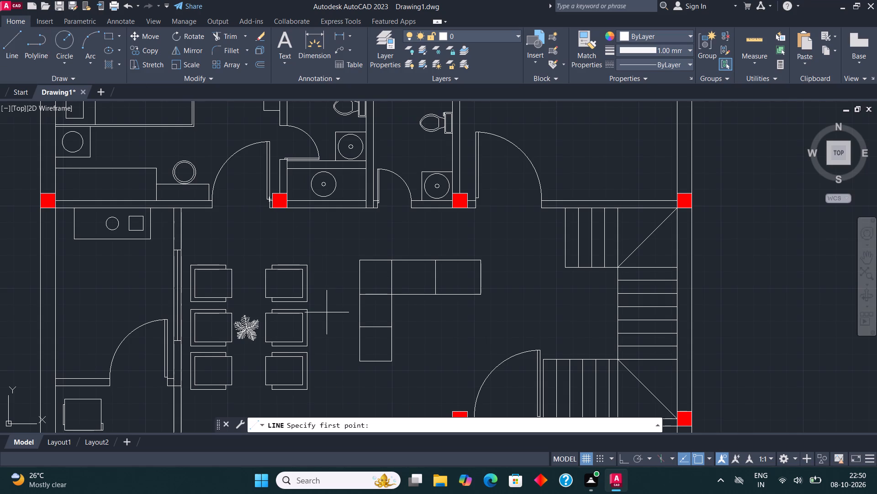
scroll(344, 355, up, 1)
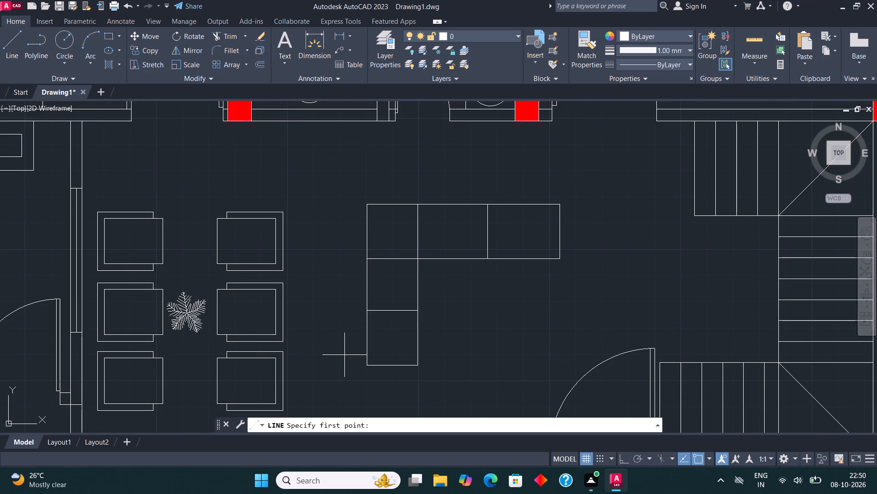
scroll(399, 378, up, 1)
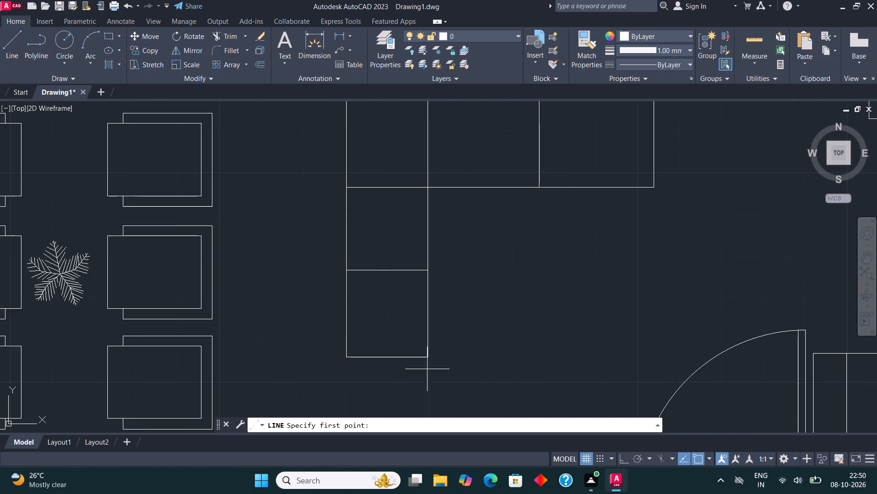
click(431, 360)
click(439, 360)
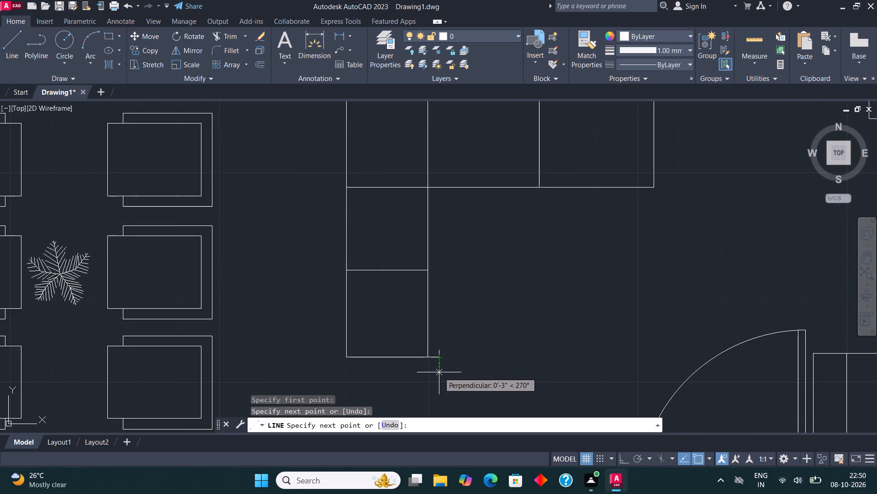
click(438, 371)
click(336, 374)
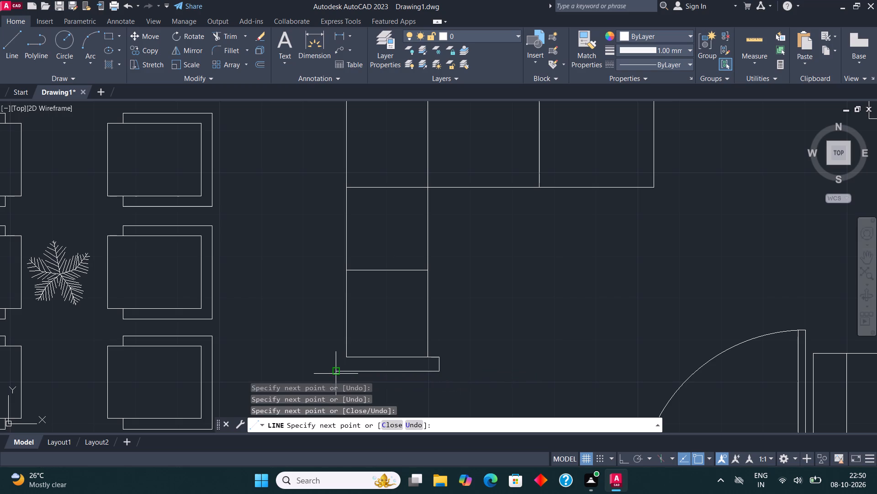
scroll(336, 374, down, 2)
scroll(332, 265, up, 2)
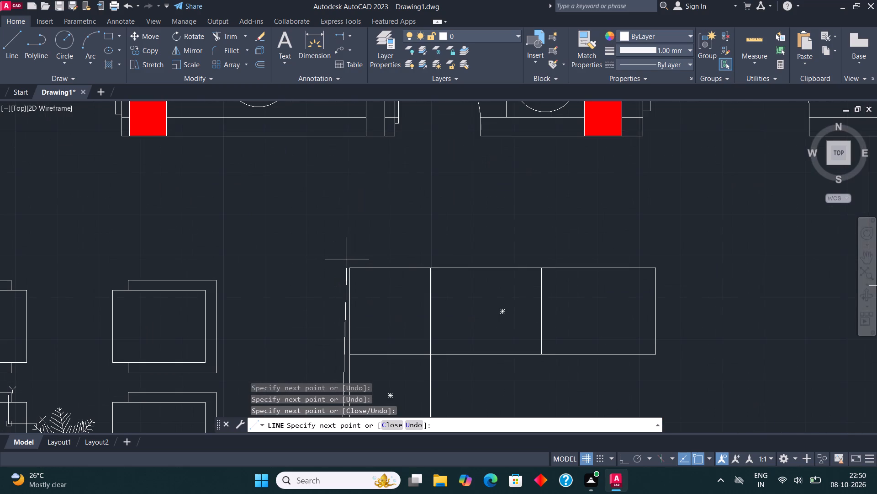
key(F8)
click(343, 256)
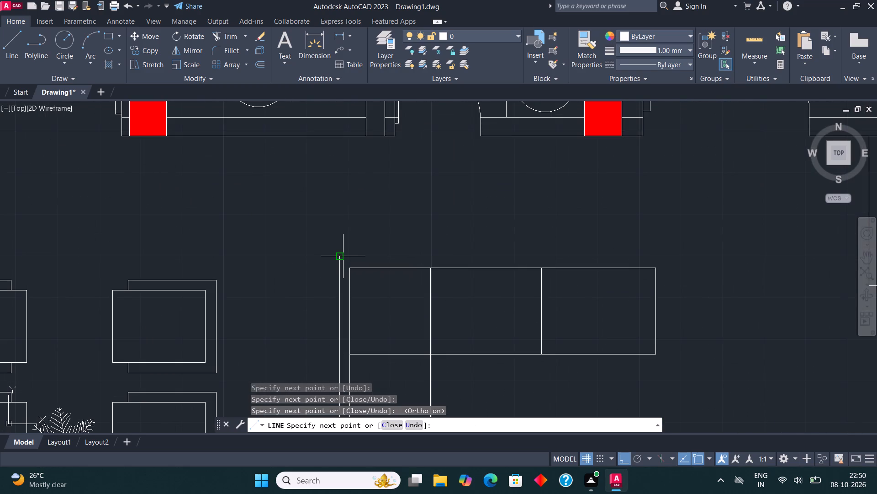
click(670, 263)
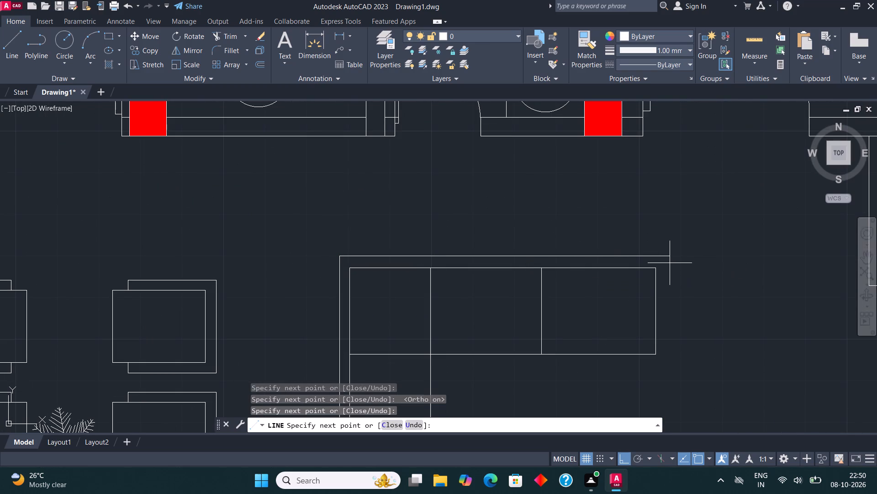
click(664, 368)
click(653, 367)
key(Escape)
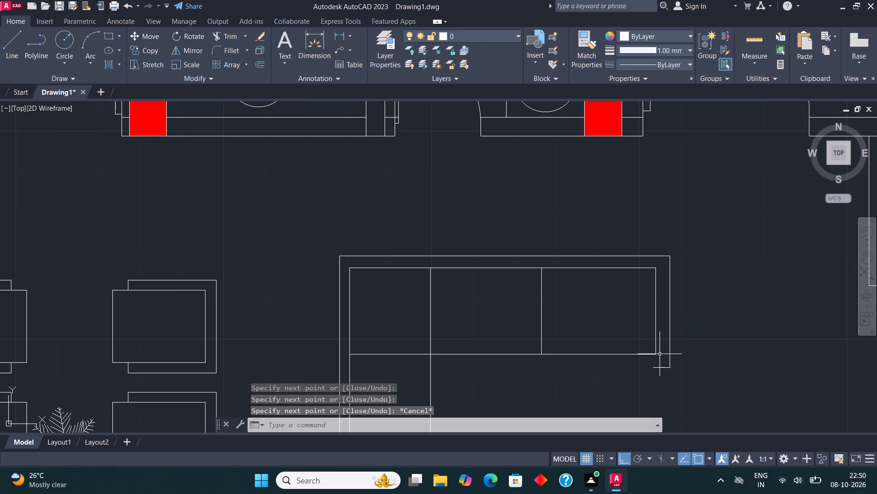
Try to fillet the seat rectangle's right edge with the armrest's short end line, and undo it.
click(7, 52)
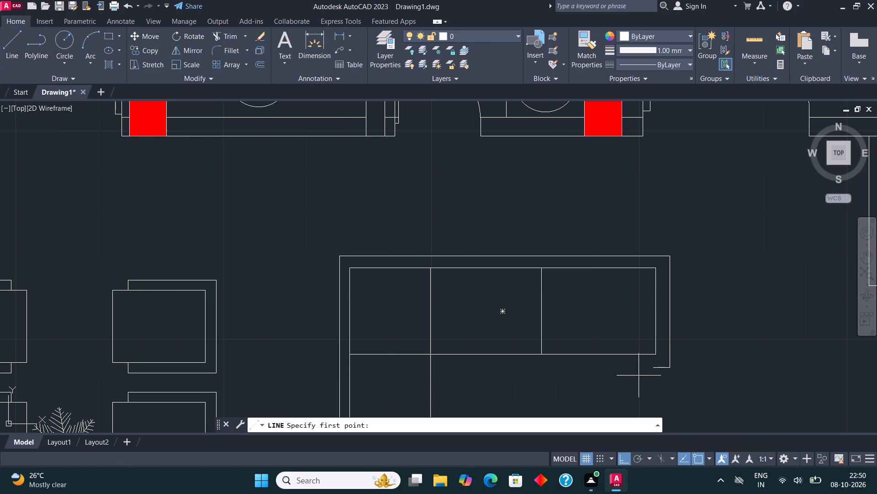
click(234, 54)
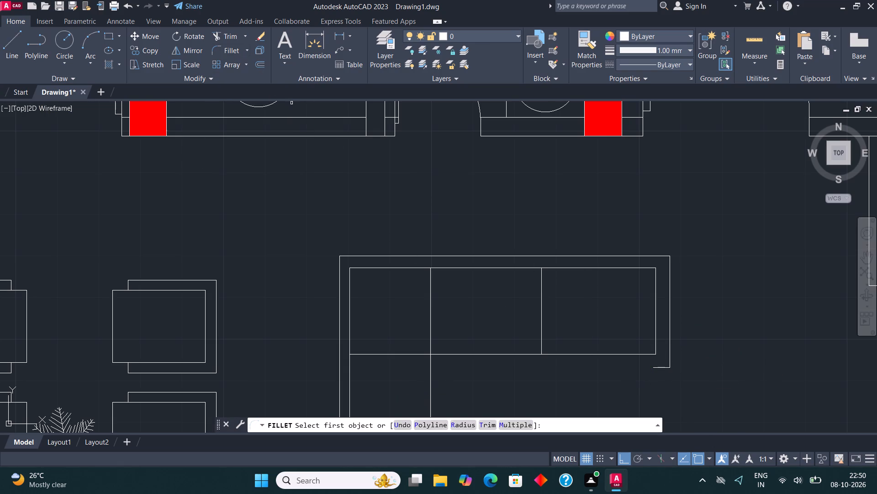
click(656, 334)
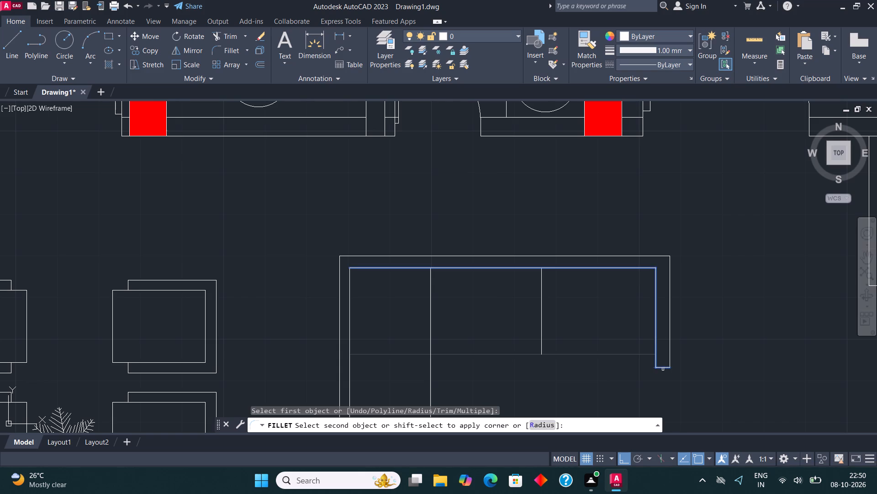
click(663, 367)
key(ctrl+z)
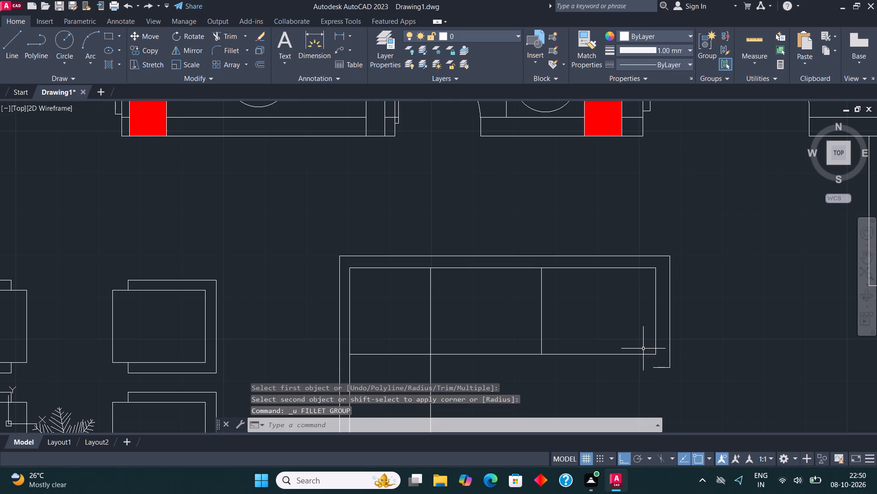
Close the right armrest by extending the seat's right edge down with a line and trimming the excess at the end line.
middle_drag(624, 323, 508, 284)
scroll(556, 309, up, 1)
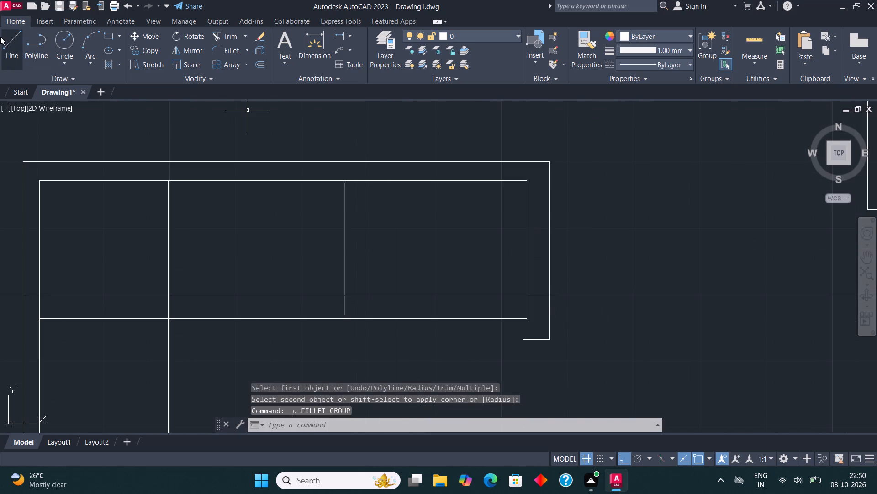
click(5, 41)
click(527, 322)
click(526, 400)
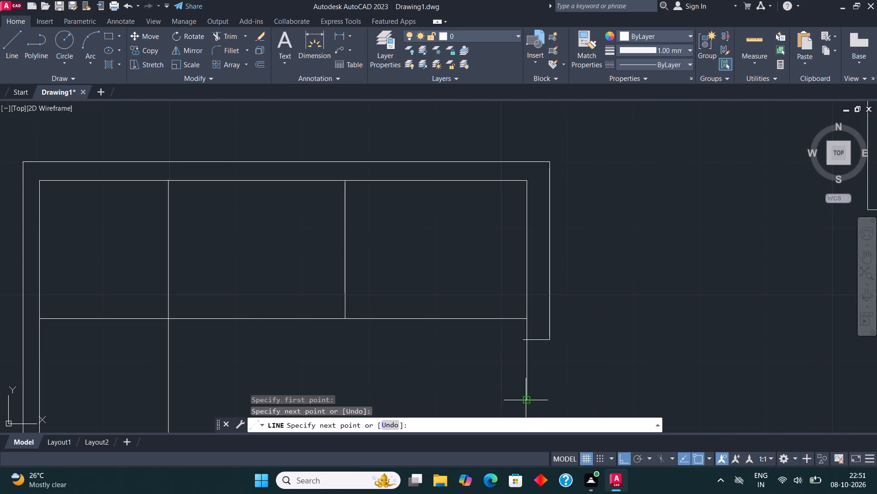
click(235, 37)
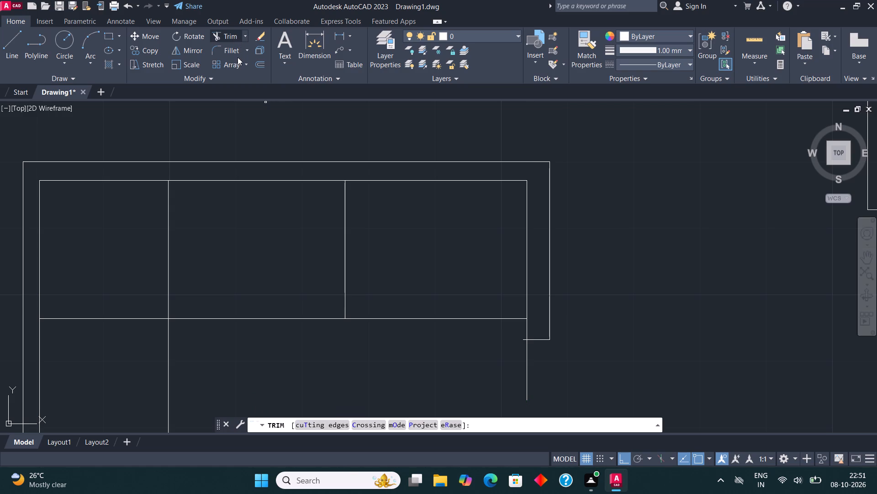
click(528, 354)
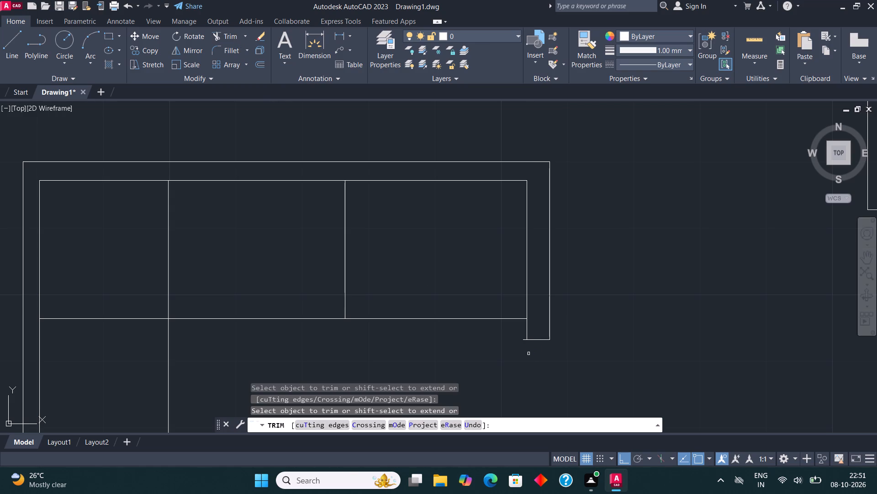
click(524, 340)
scroll(483, 327, down, 3)
middle_drag(494, 299, 514, 221)
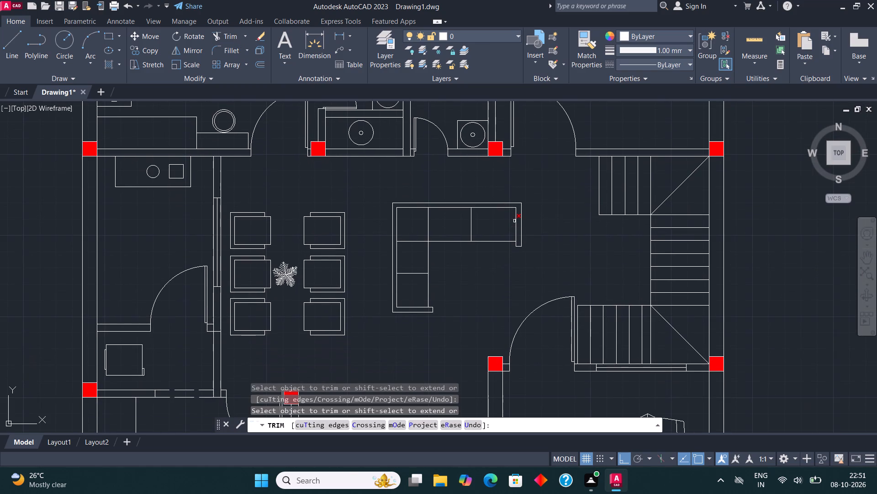
key(Escape)
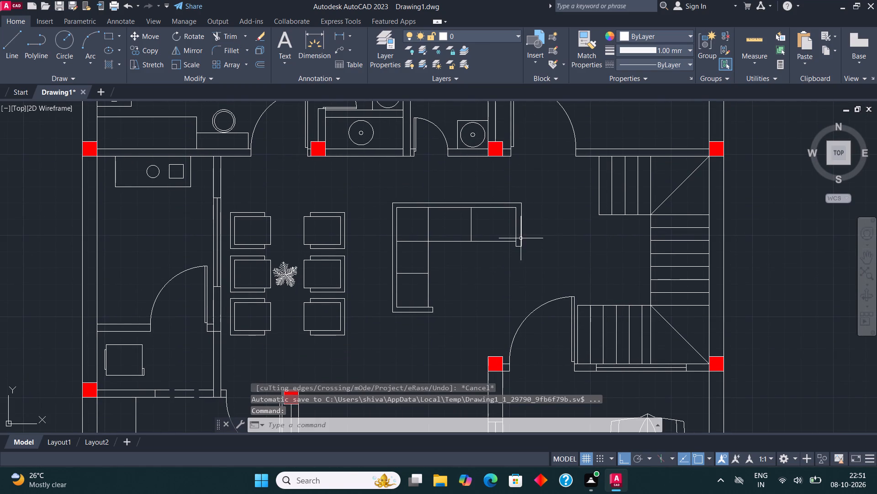
Shorten the right armrest by moving its end line up near the seat's front edge and trimming both side lines below it.
scroll(519, 237, up, 3)
scroll(519, 237, down, 1)
scroll(516, 260, up, 2)
click(516, 260)
scroll(516, 260, up, 2)
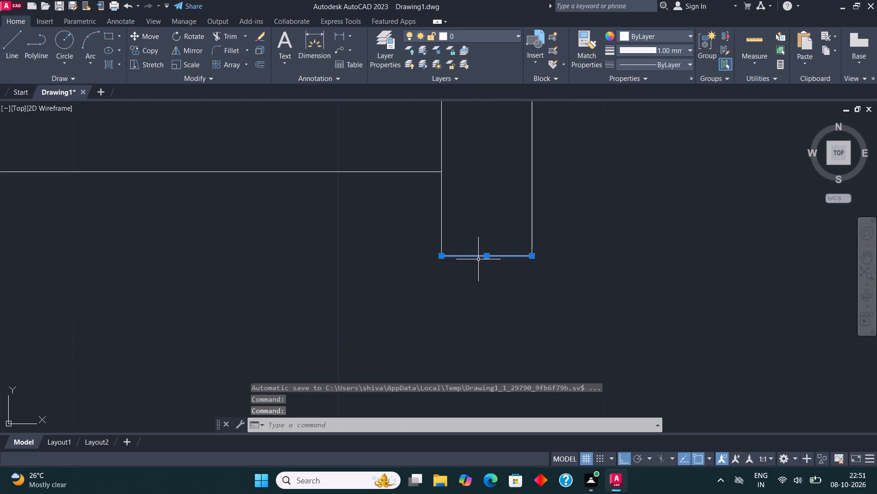
click(486, 258)
click(488, 195)
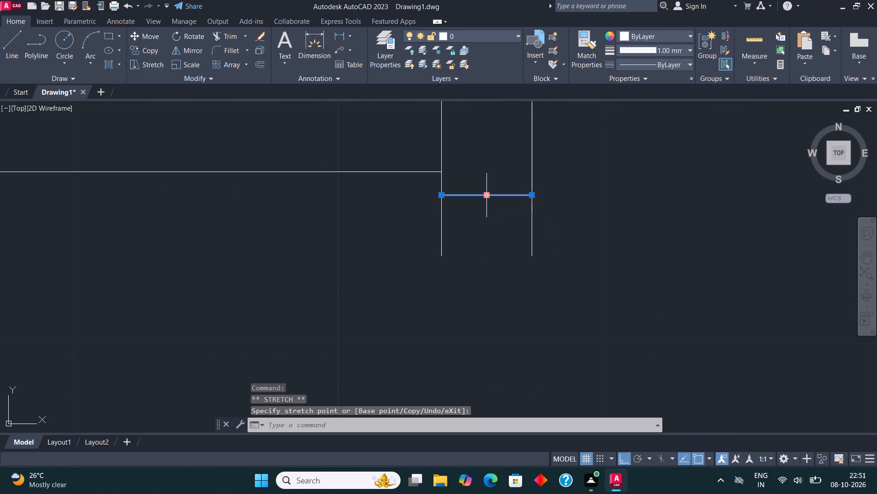
key(Escape)
click(221, 38)
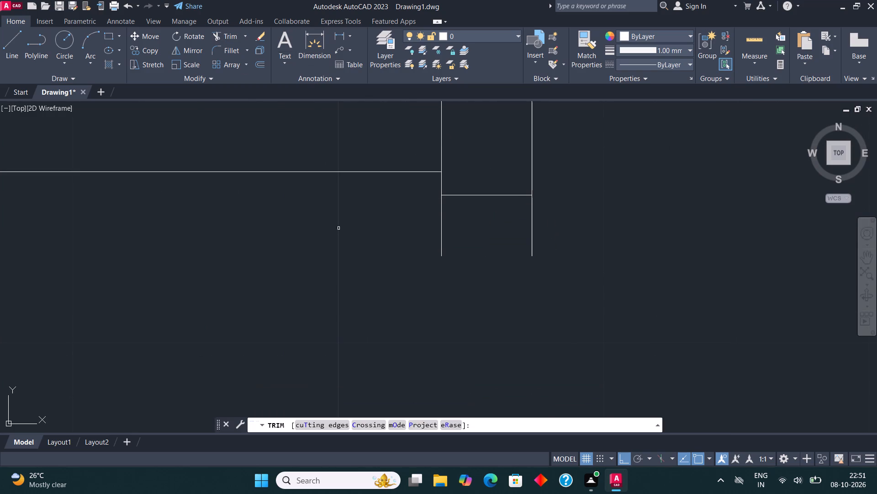
click(352, 237)
click(581, 258)
scroll(470, 265, down, 4)
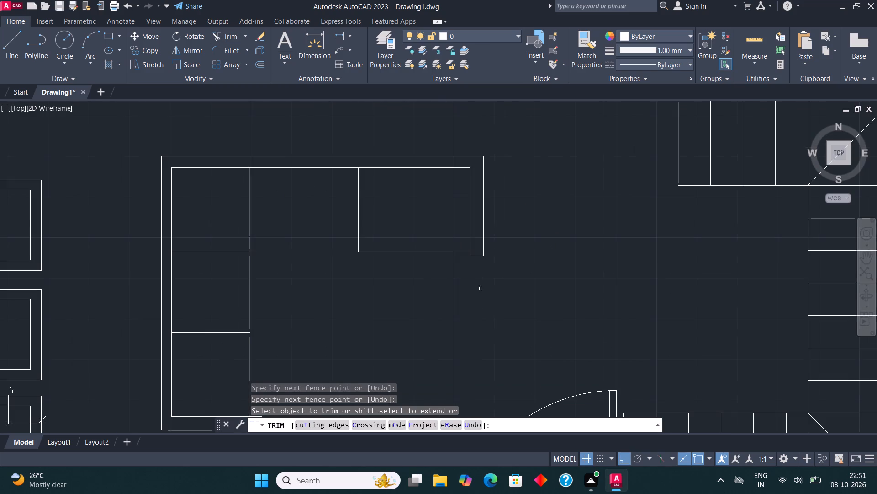
key(Escape)
Shorten the lower armrest by moving its end line in near the seat's edge and trimming the two lines projecting past it.
middle_drag(502, 278, 598, 120)
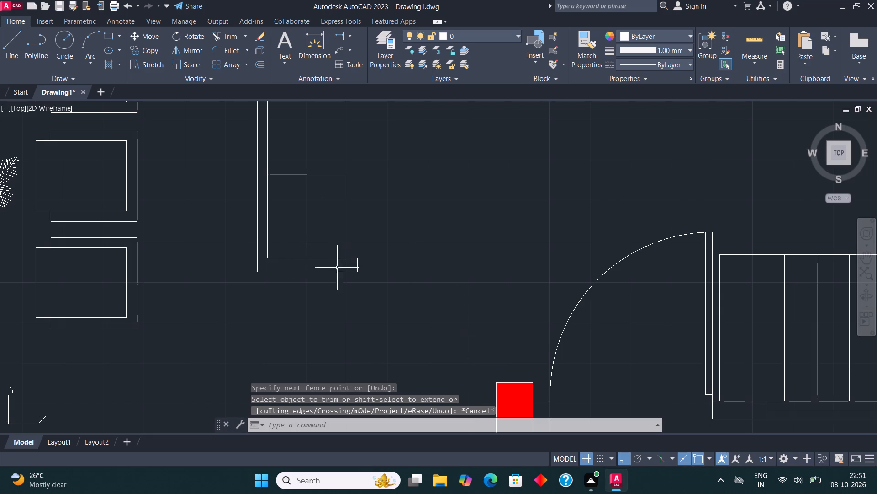
scroll(311, 237, up, 3)
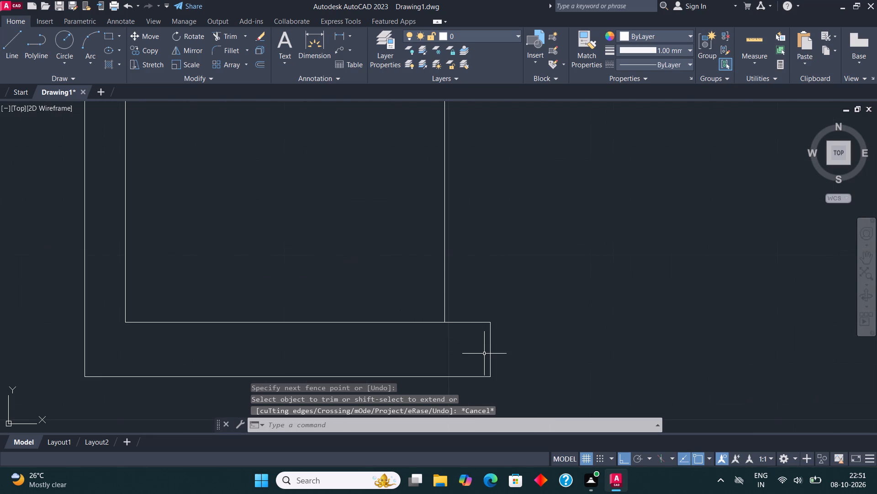
middle_drag(478, 349, 466, 317)
scroll(501, 358, up, 1)
click(465, 305)
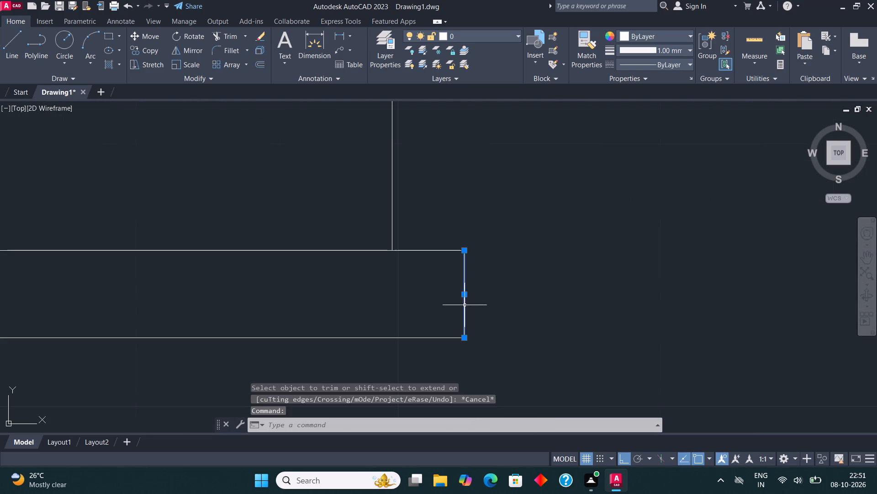
click(465, 293)
click(421, 293)
key(Escape)
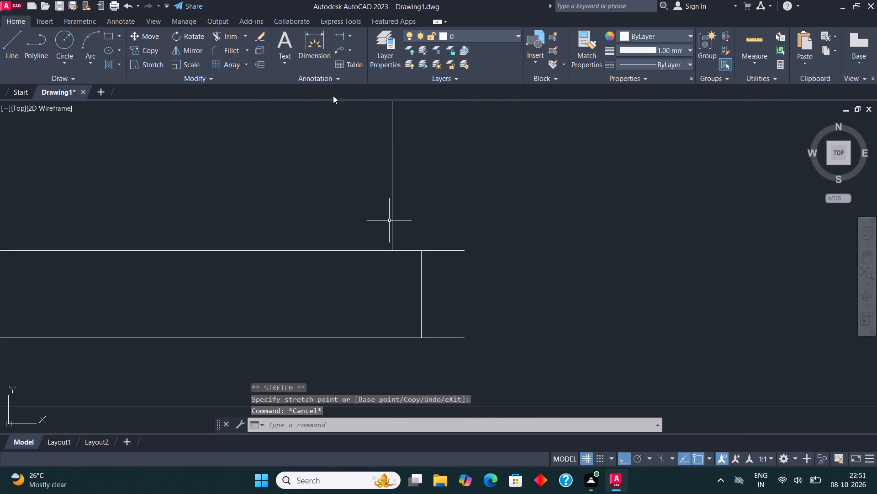
click(231, 31)
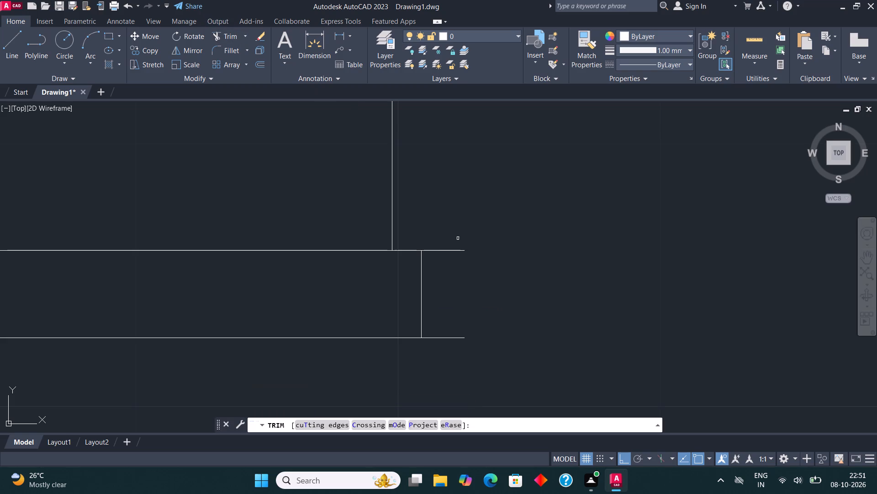
click(458, 238)
click(438, 371)
scroll(409, 296, down, 3)
key(Escape)
scroll(492, 287, down, 3)
middle_drag(502, 278, 500, 277)
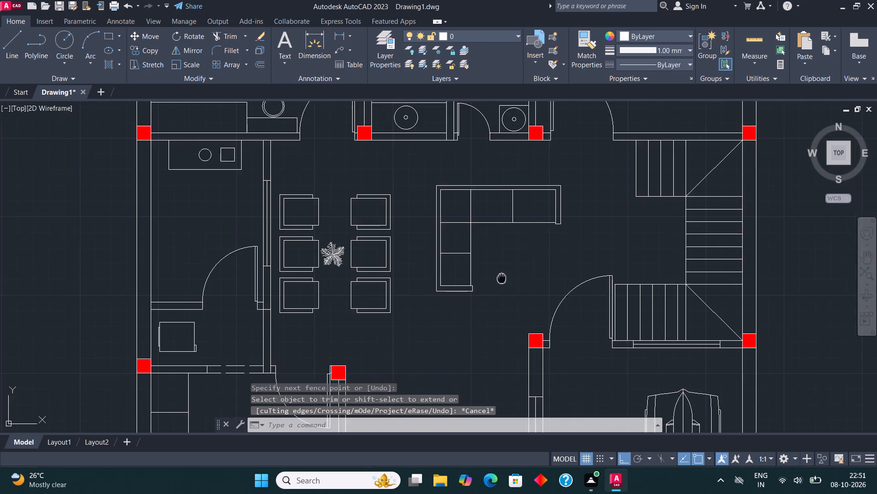
Reduce the depth of the sofa's upper seat by stretching its front edge inward, and trim the seat divider projecting past it.
middle_drag(500, 277, 422, 298)
scroll(418, 232, up, 2)
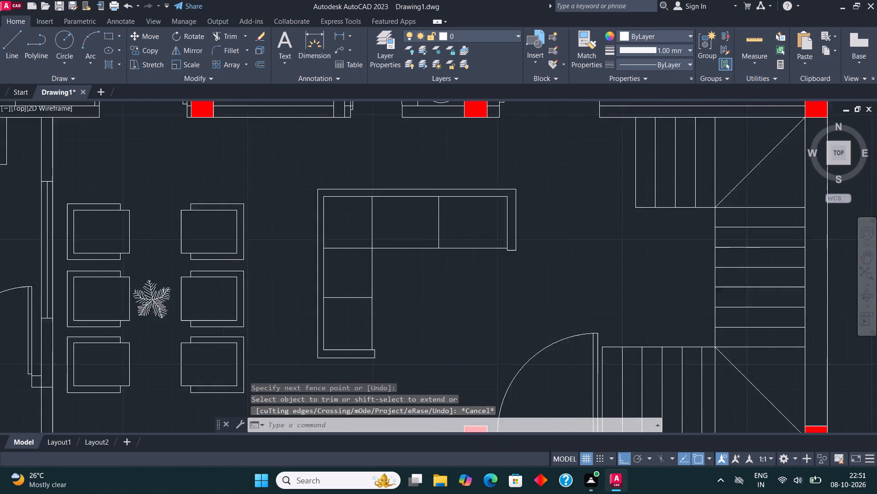
click(415, 258)
click(413, 260)
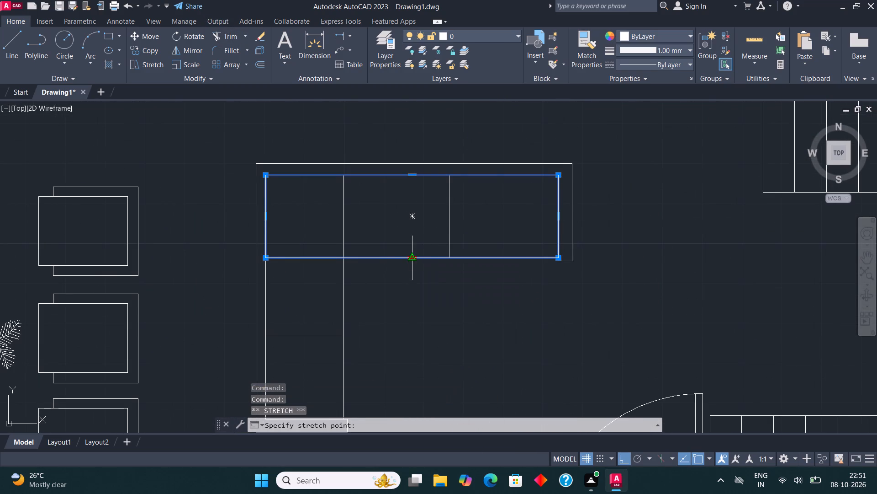
click(413, 244)
scroll(417, 249, down, 1)
key(Escape)
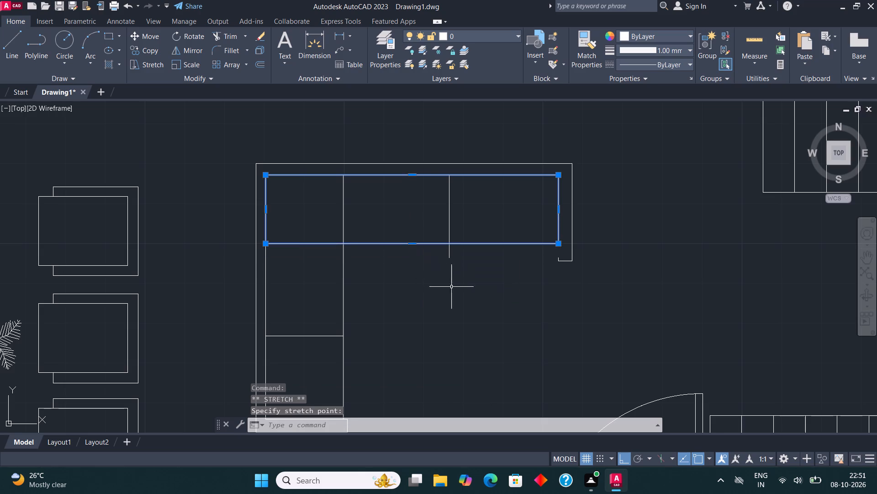
scroll(460, 272, down, 2)
key(Escape)
scroll(505, 258, up, 2)
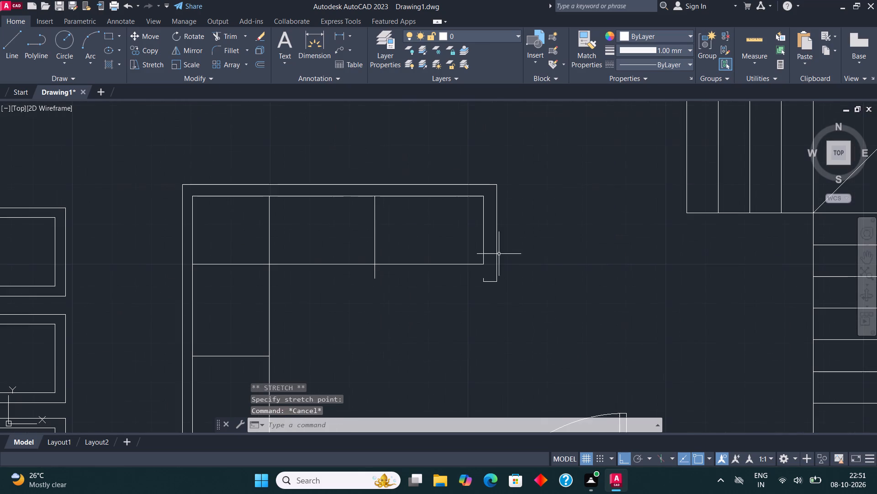
click(238, 38)
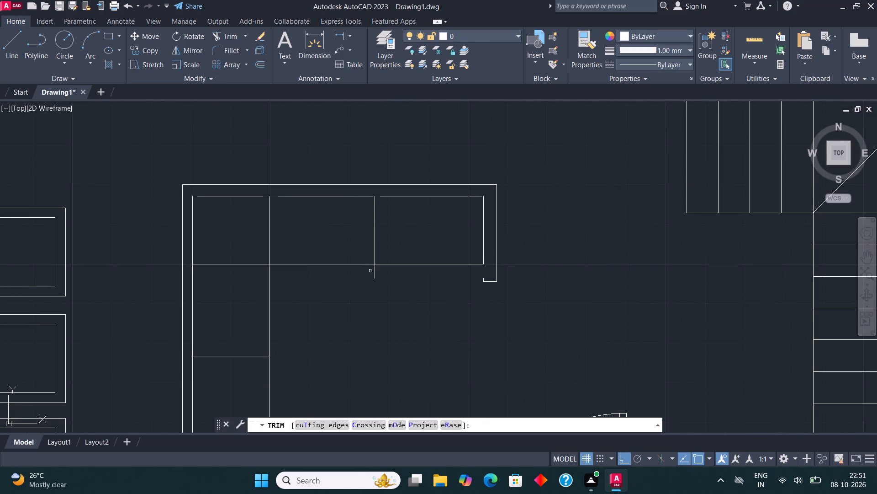
click(374, 273)
scroll(514, 285, up, 1)
key(Escape)
Shorten the sofa's right armrest to match by moving its end lines up to the seat's front edge and trimming the excess outer line.
scroll(497, 284, up, 1)
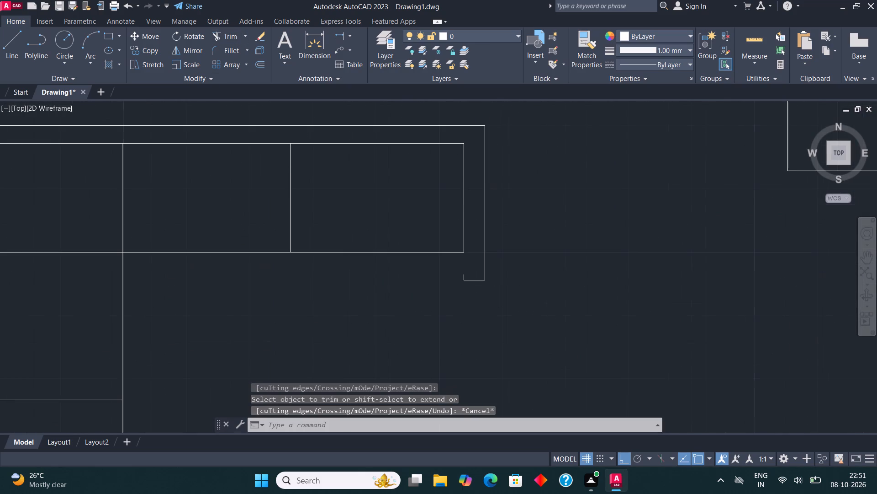
scroll(497, 284, up, 1)
click(469, 304)
click(406, 256)
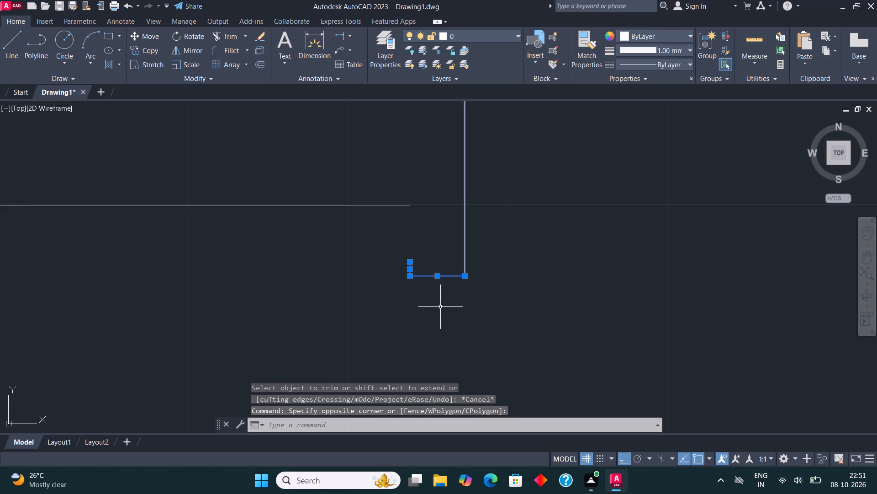
key(Escape)
click(443, 290)
click(404, 252)
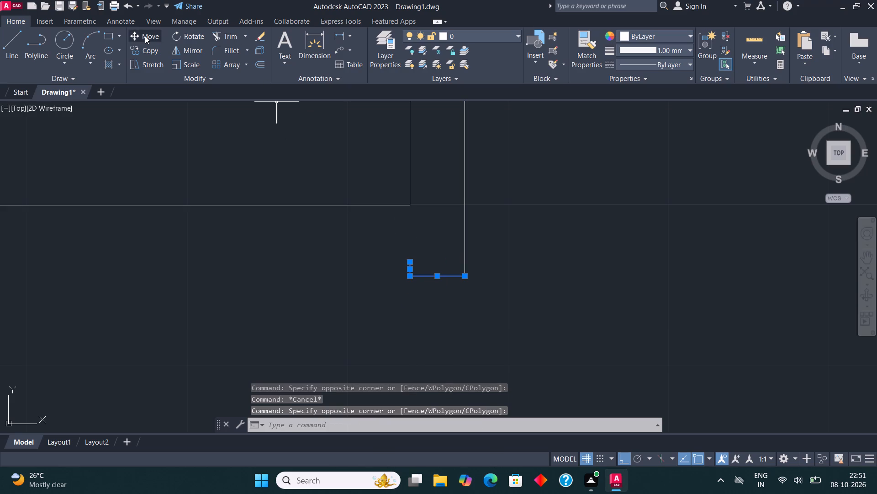
click(145, 36)
click(409, 261)
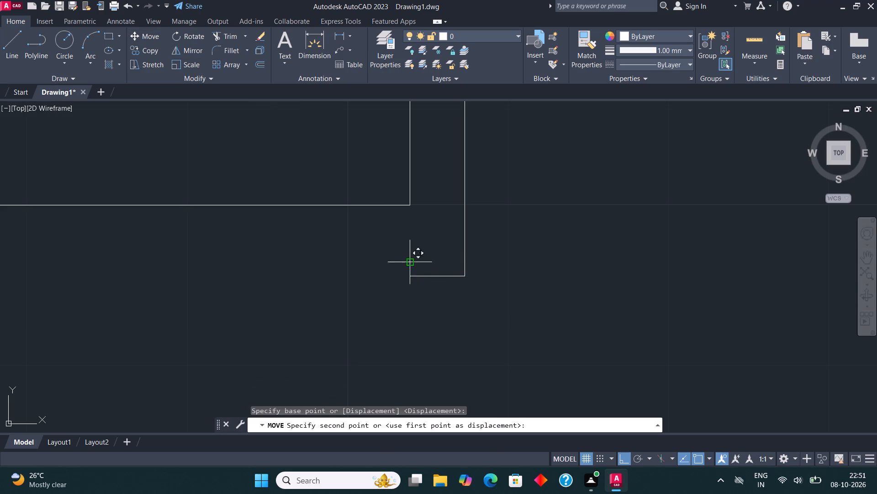
click(409, 209)
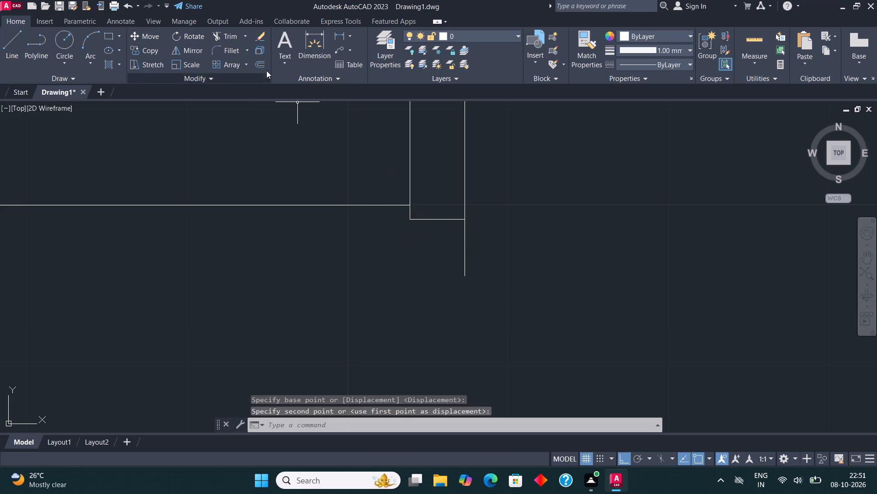
click(235, 33)
click(336, 224)
click(496, 240)
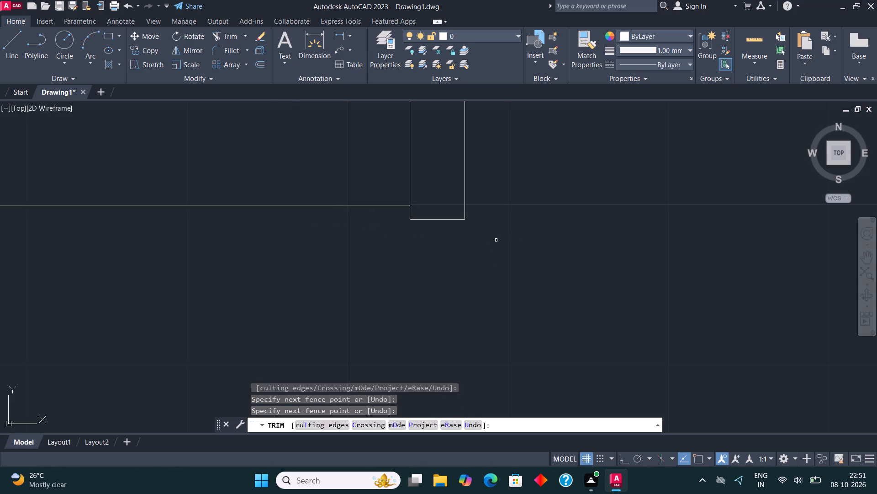
scroll(466, 263, down, 2)
key(Escape)
scroll(414, 259, down, 3)
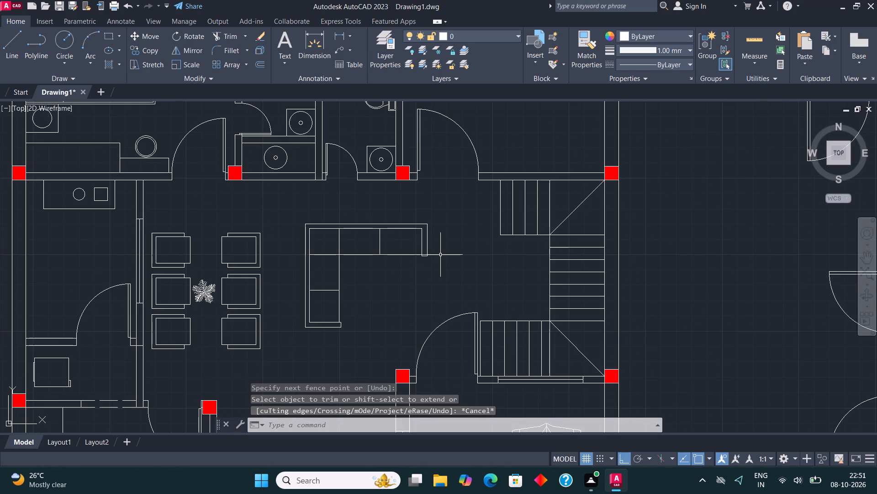
Draw a rectangular coffee table in the open space inside the L-shaped sofa.
scroll(440, 255, down, 1)
scroll(428, 274, up, 2)
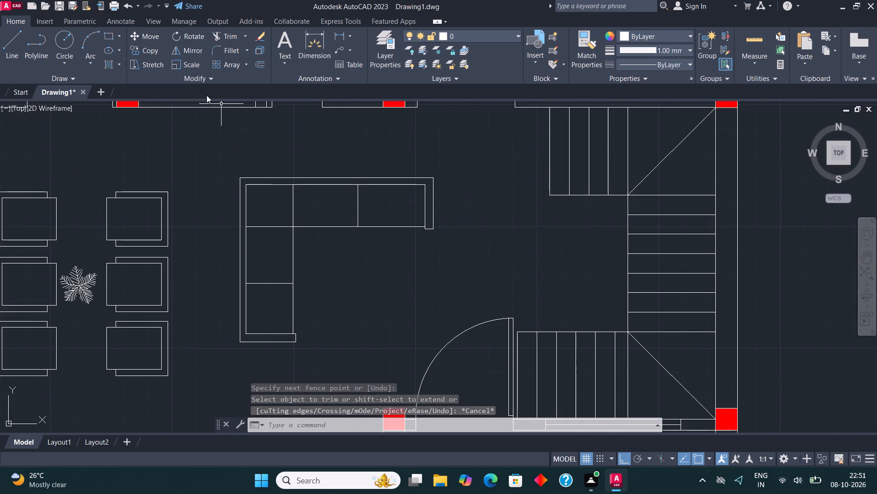
click(116, 38)
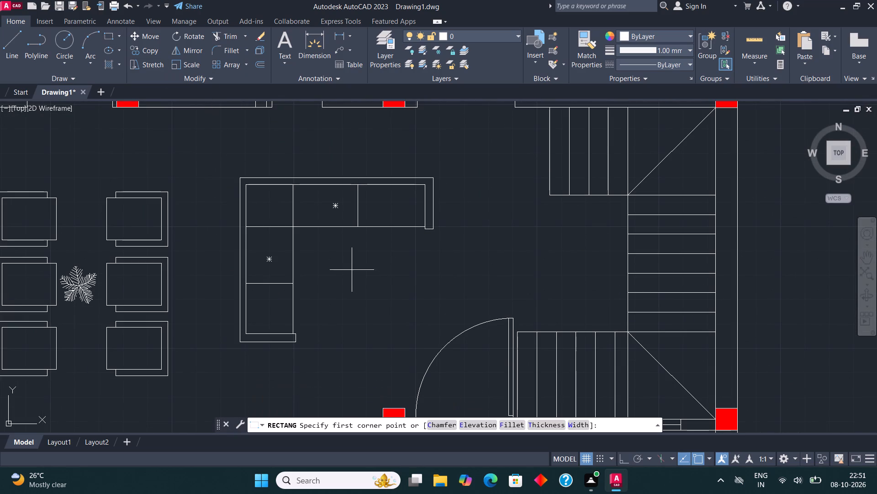
click(322, 256)
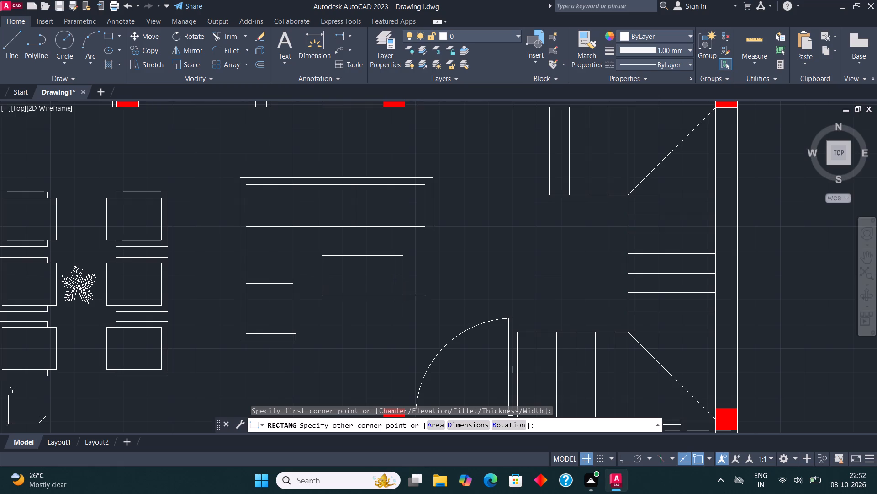
click(405, 301)
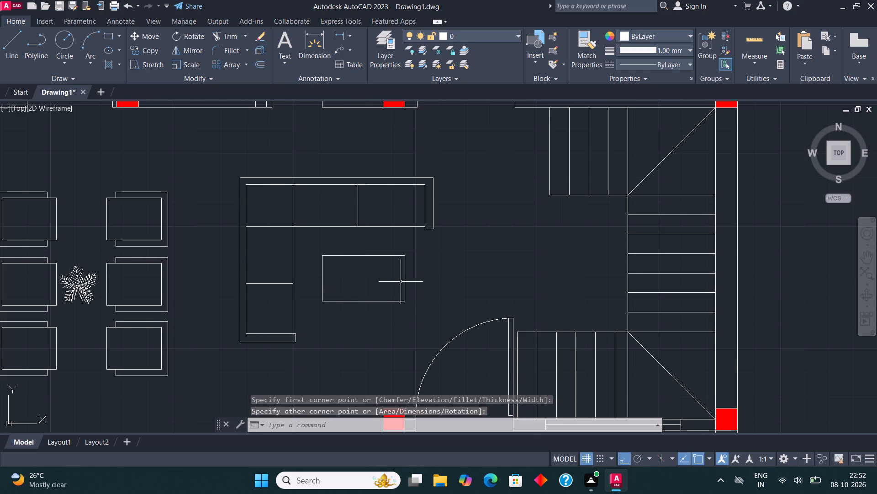
Copy the double bed with its two side tables from the furnished bedroom to the empty space above the plan.
middle_drag(394, 279, 359, 268)
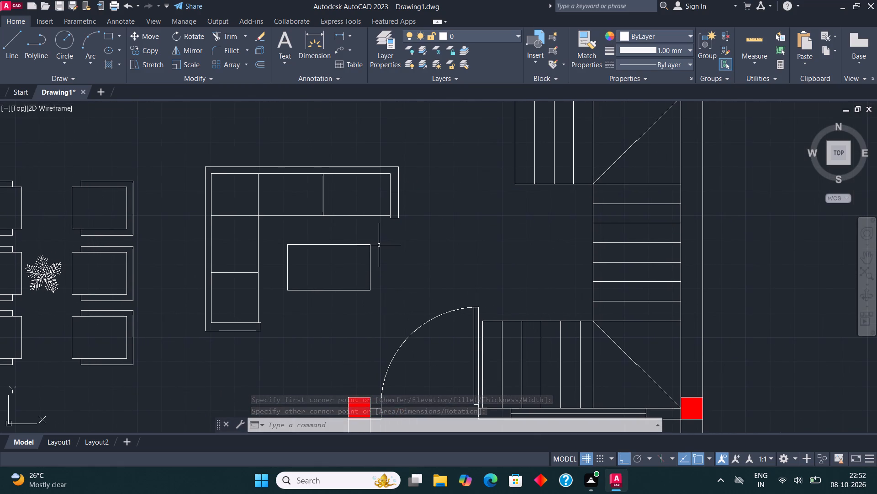
scroll(379, 245, down, 3)
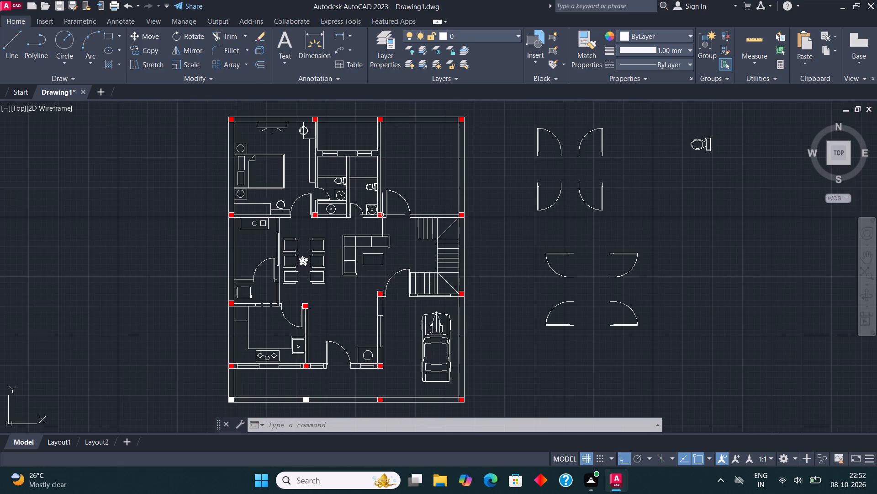
middle_drag(380, 213, 448, 322)
scroll(338, 299, up, 2)
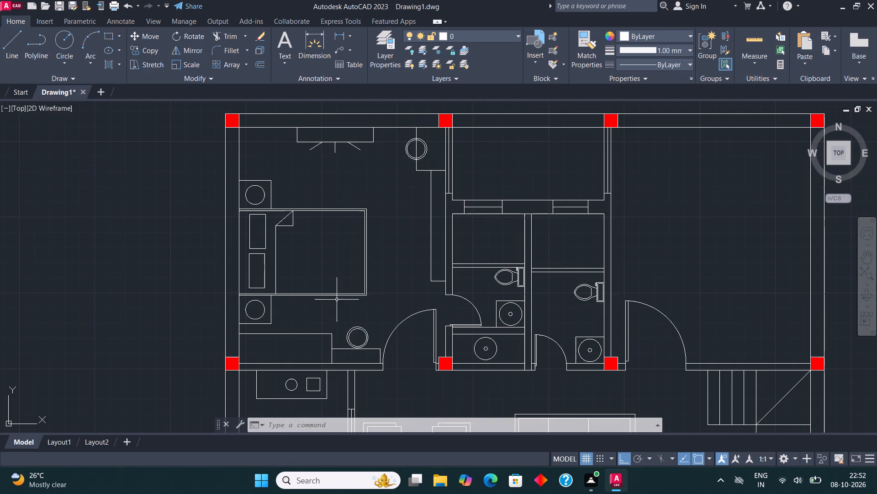
click(286, 325)
click(250, 174)
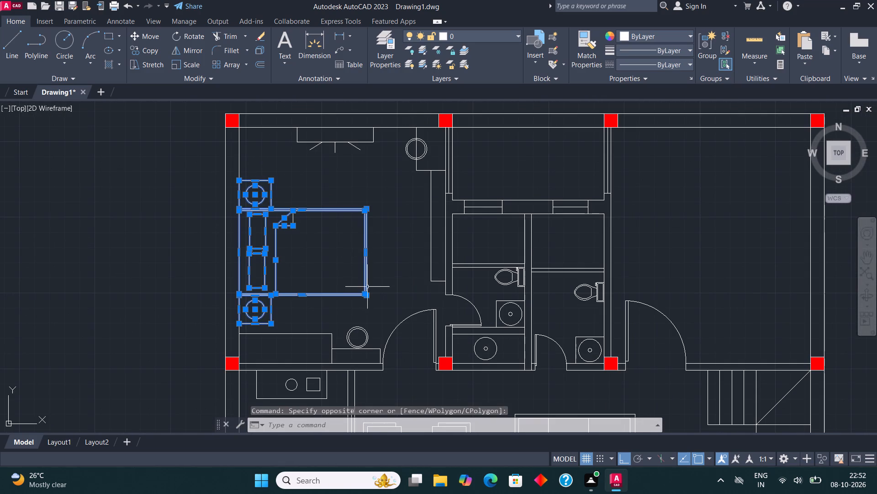
click(373, 308)
click(258, 203)
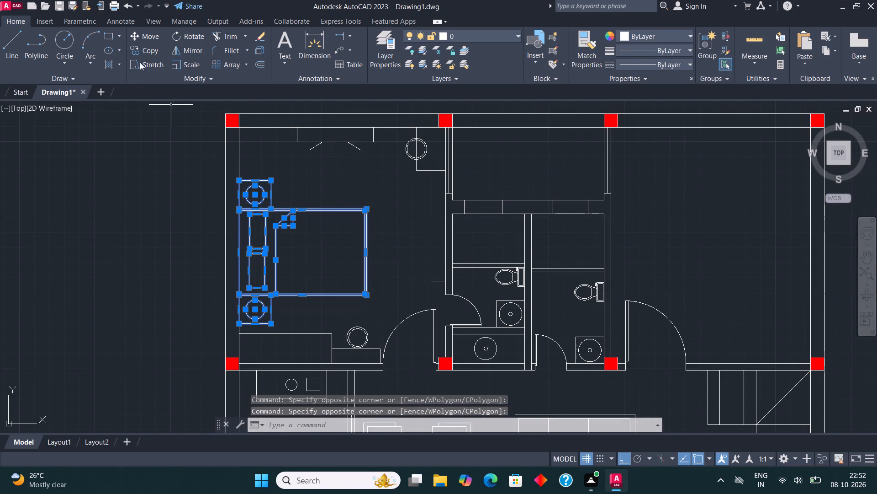
click(151, 50)
click(309, 415)
scroll(222, 305, down, 2)
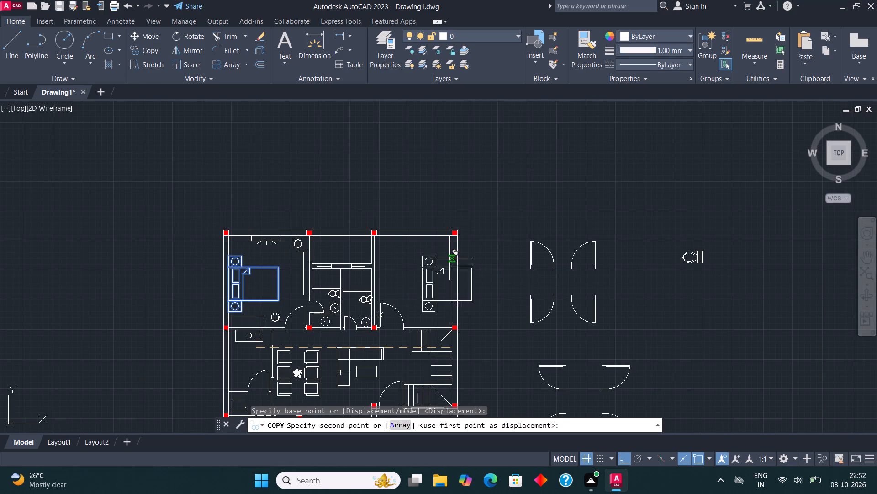
click(343, 212)
middle_drag(278, 154, 284, 161)
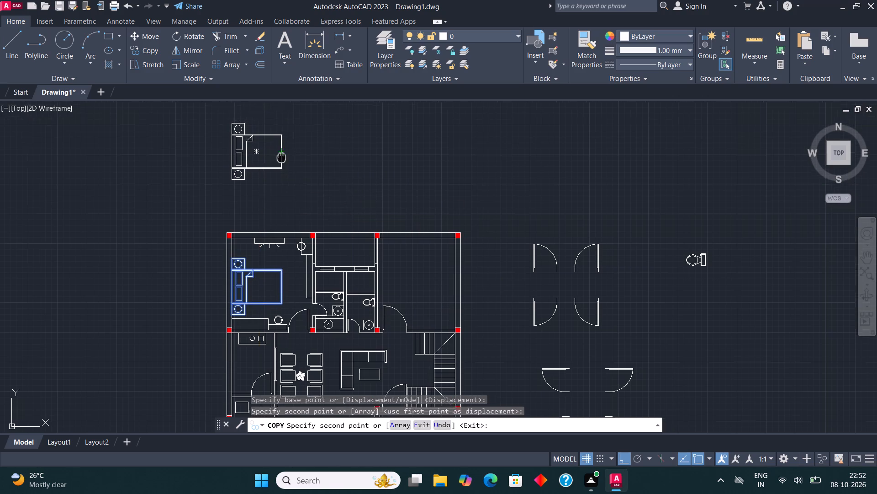
middle_drag(284, 161, 293, 231)
key(Escape)
Rotate the copied bed and side tables 90 degrees clockwise so the pillows face the top.
drag(351, 284, 350, 278)
click(191, 147)
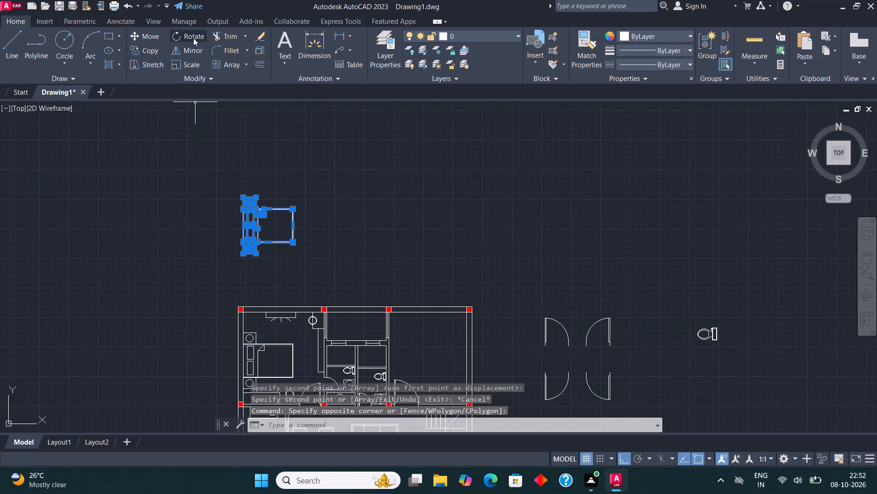
click(193, 35)
click(288, 224)
click(294, 250)
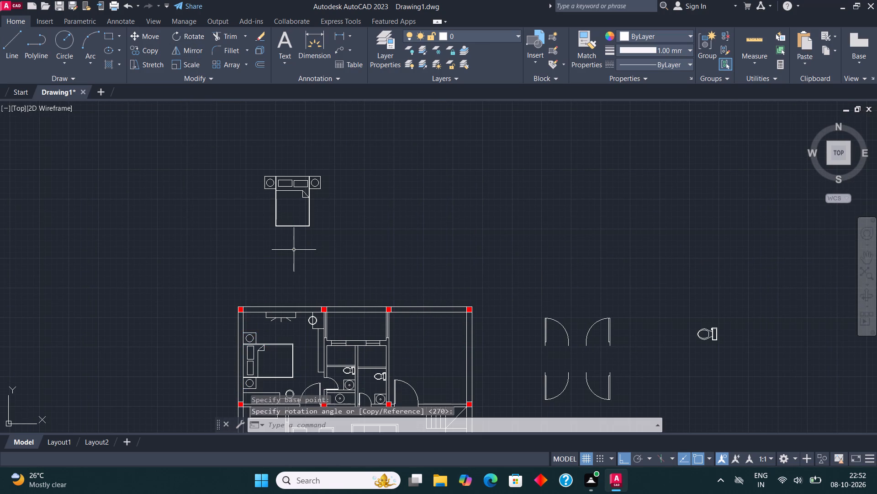
Move the rotated bed set into the empty upper-right bedroom, with its headboard just below the top wall and Ortho off.
click(323, 215)
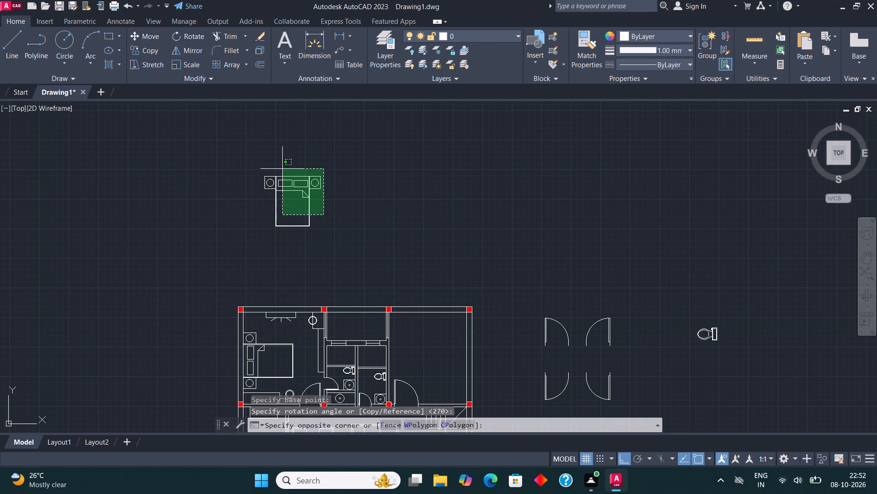
click(272, 169)
click(362, 234)
click(246, 154)
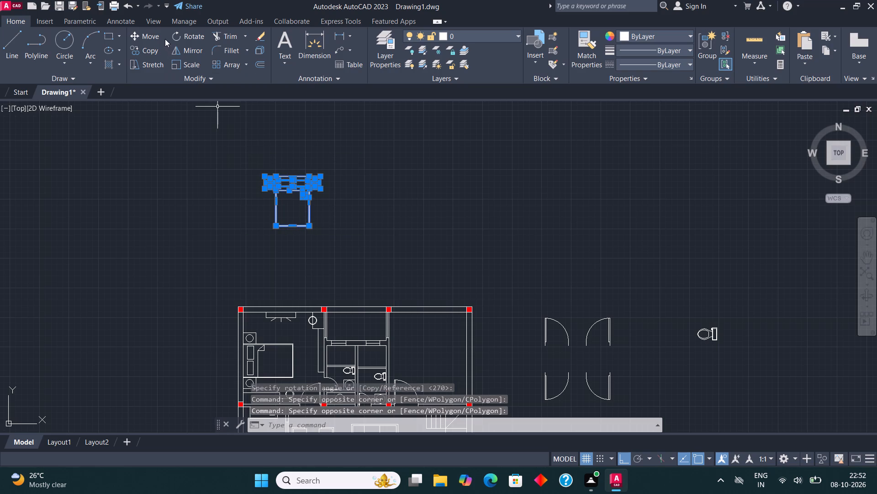
click(153, 36)
click(295, 174)
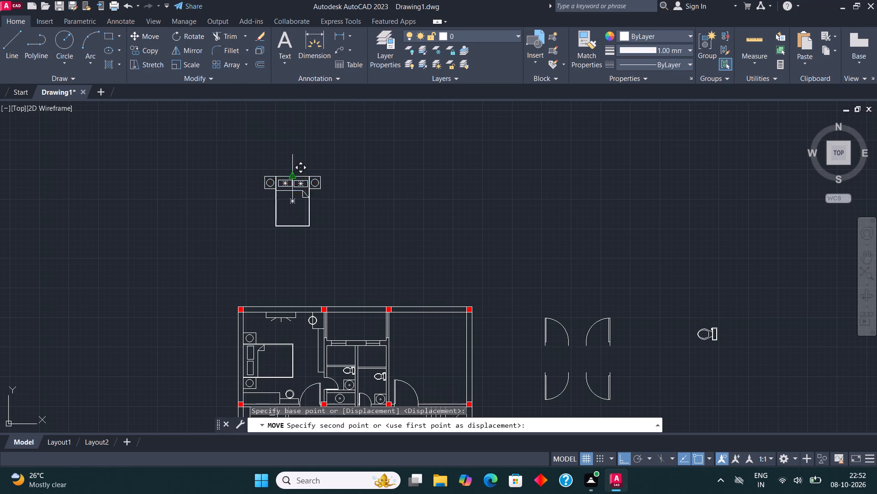
key(F8)
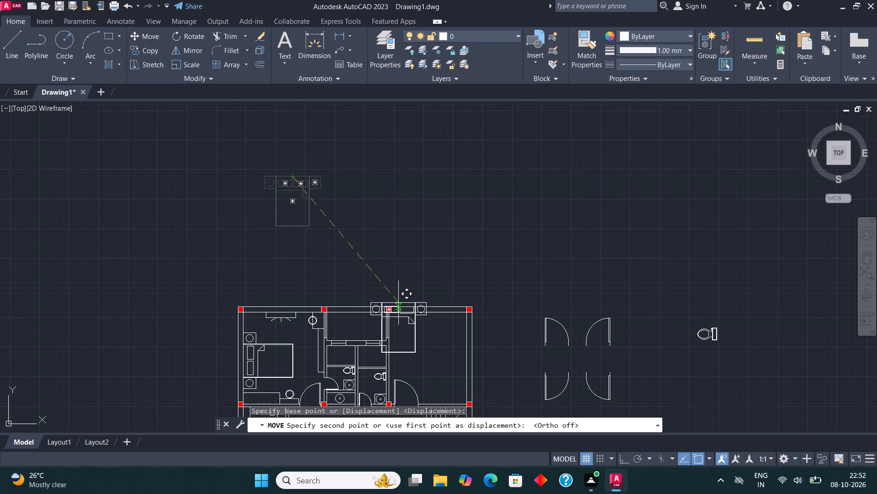
scroll(438, 331, up, 3)
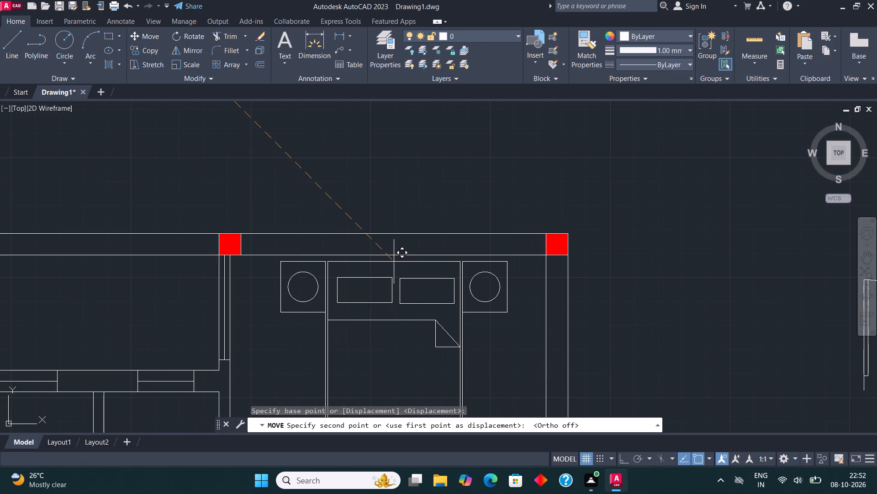
click(392, 260)
scroll(396, 231, down, 3)
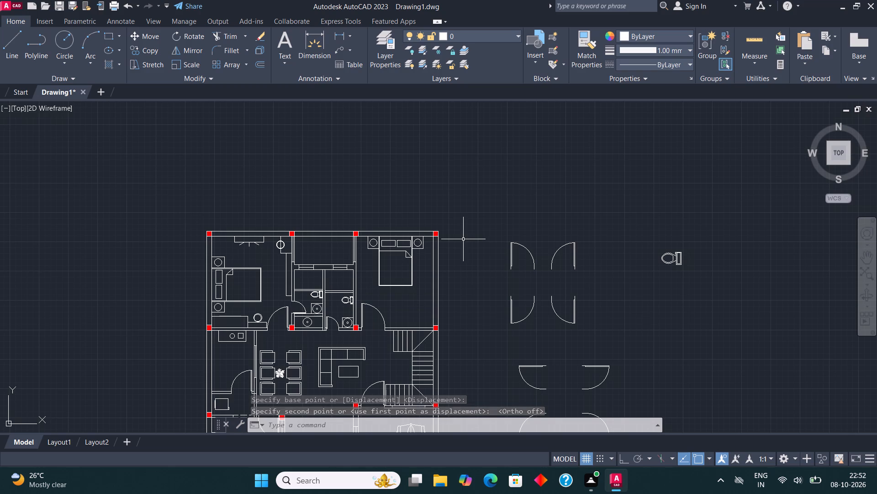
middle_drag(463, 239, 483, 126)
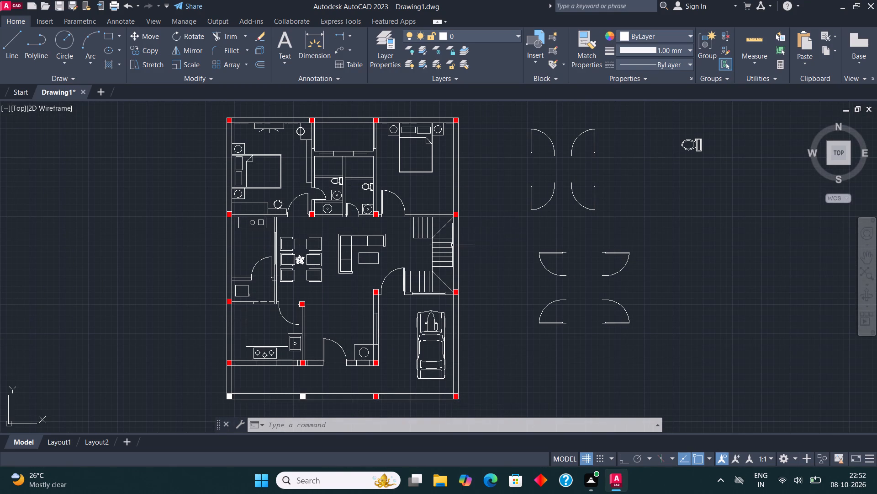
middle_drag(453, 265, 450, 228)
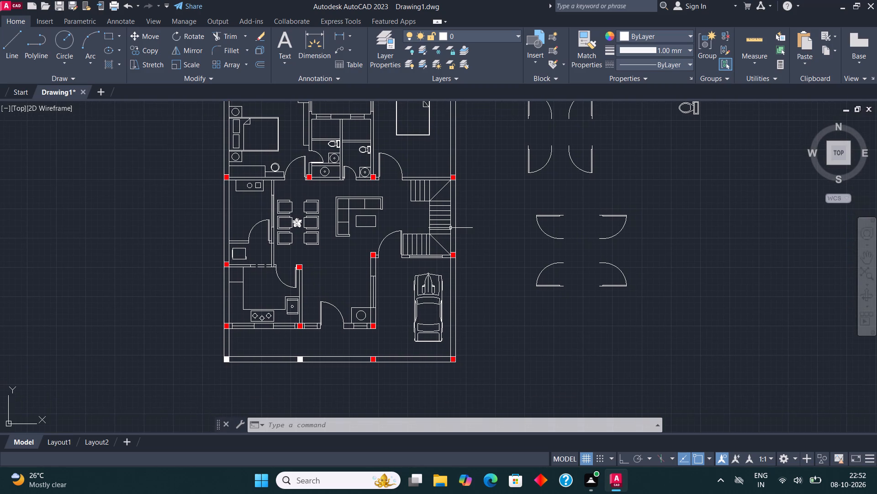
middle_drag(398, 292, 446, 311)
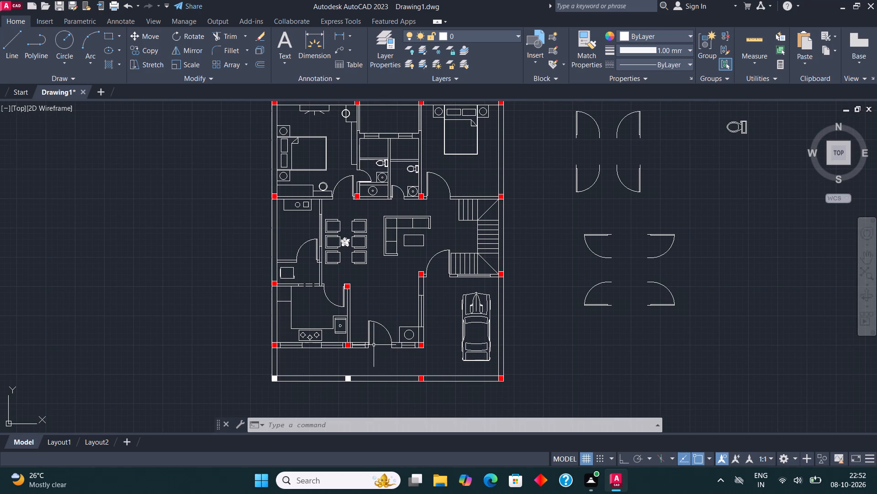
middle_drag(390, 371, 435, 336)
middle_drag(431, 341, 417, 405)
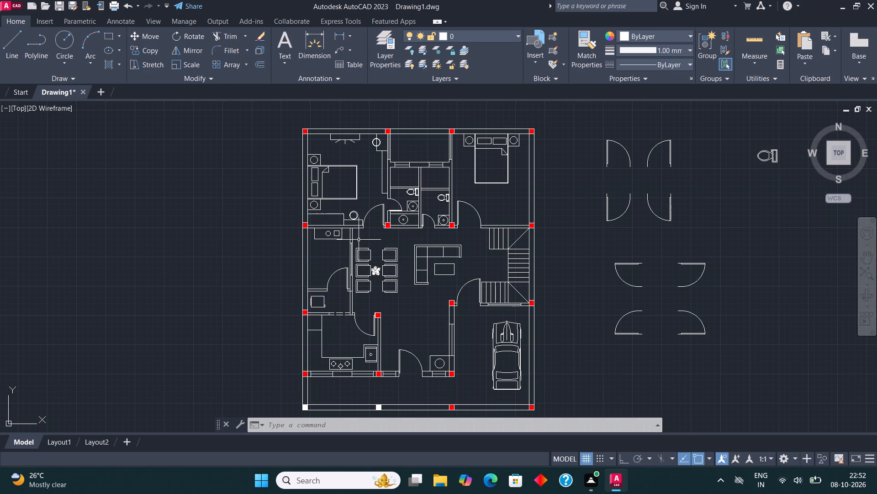
Copy the plant from the dining table to two side-by-side spots at the front strip's lower-left corner, just inside the boundary wall.
click(377, 274)
click(145, 48)
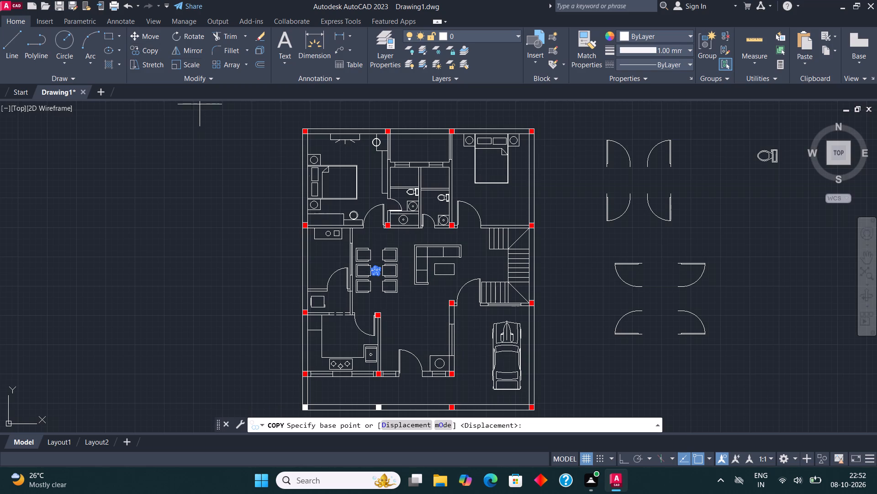
click(376, 275)
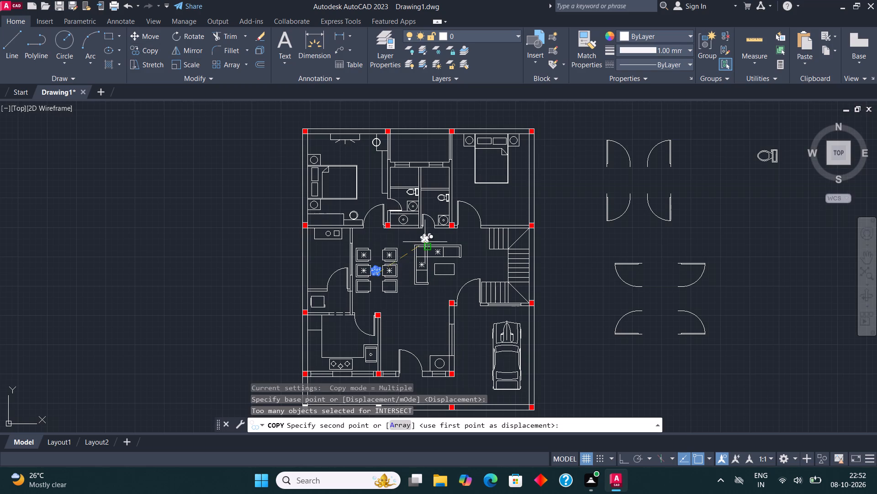
scroll(425, 242, down, 2)
scroll(386, 310, up, 6)
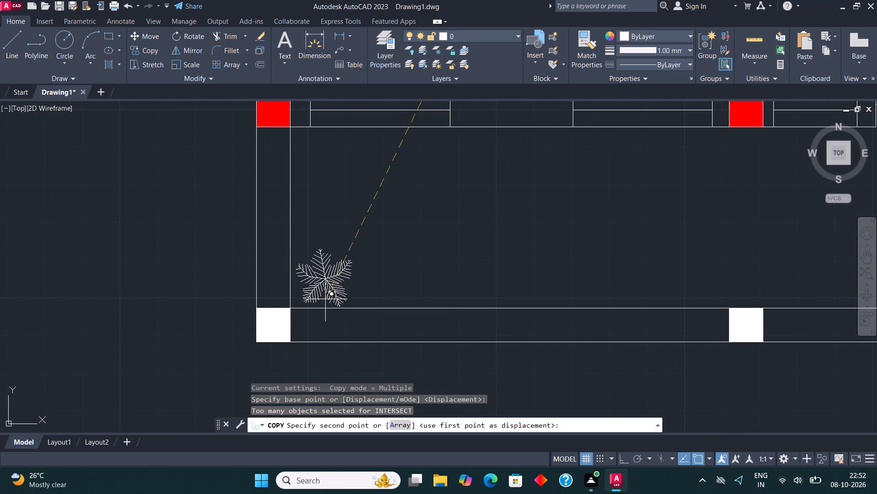
click(334, 292)
click(405, 291)
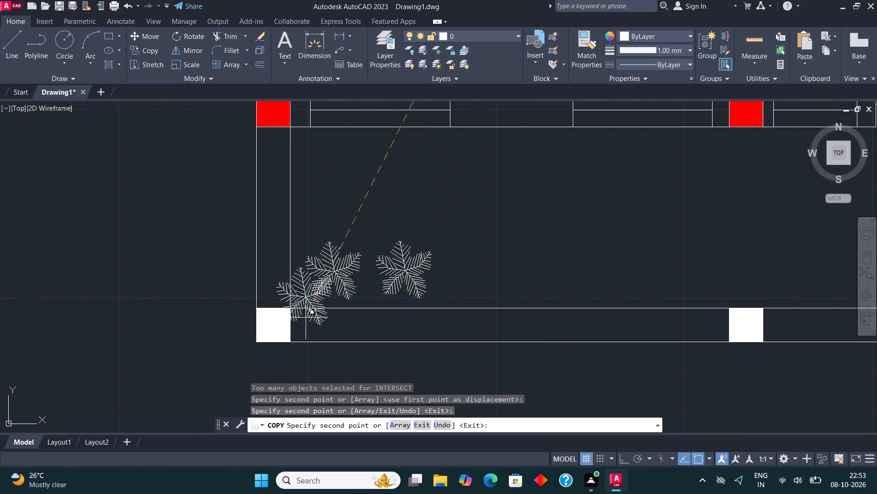
scroll(302, 323, down, 2)
key(Escape)
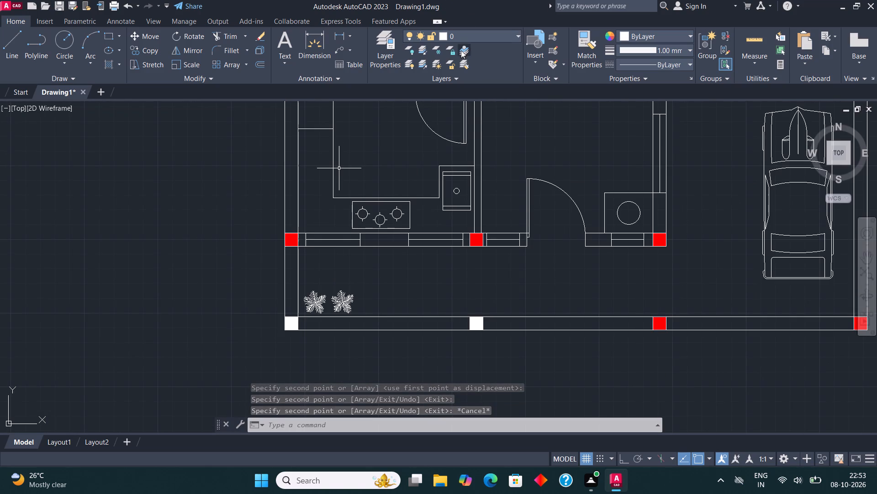
Examine the furnished plan from the front strip and living area up to the bedrooms and bathrooms.
middle_drag(490, 159, 401, 189)
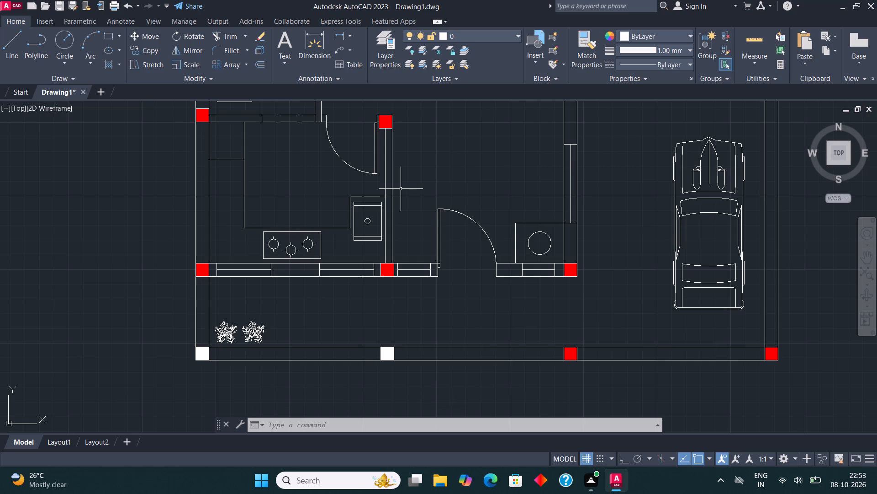
scroll(401, 189, down, 1)
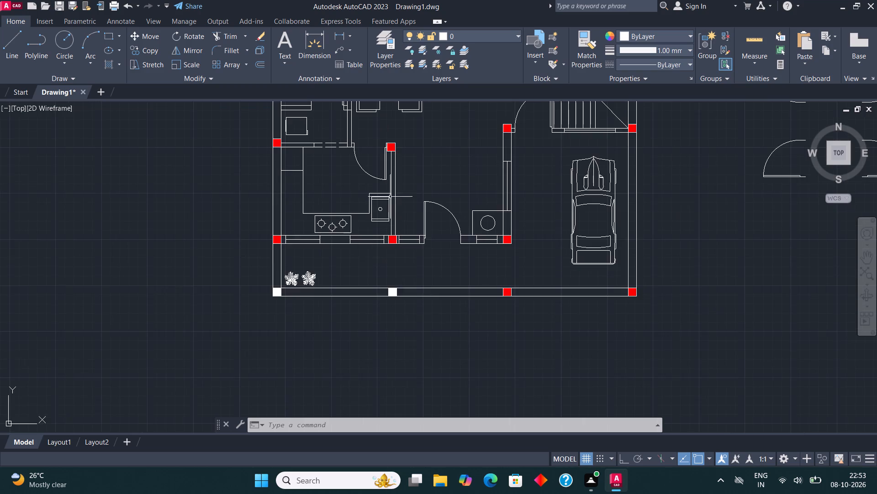
middle_drag(390, 211, 336, 310)
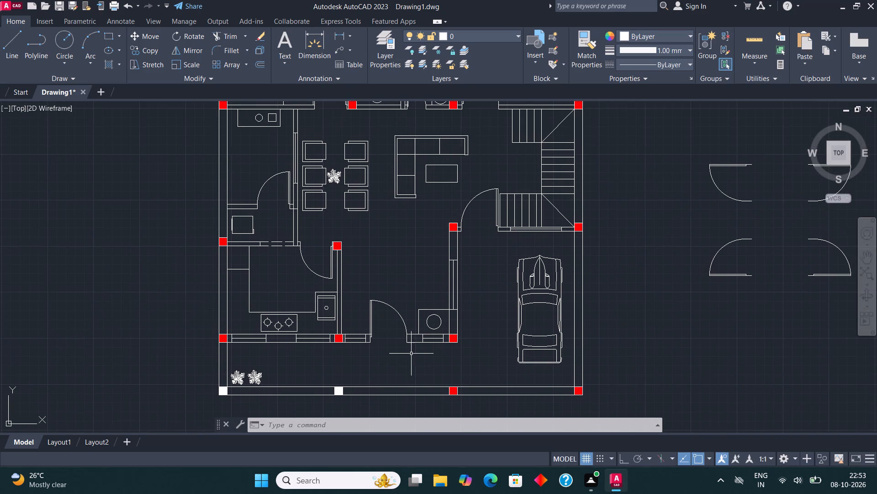
middle_drag(461, 298, 457, 310)
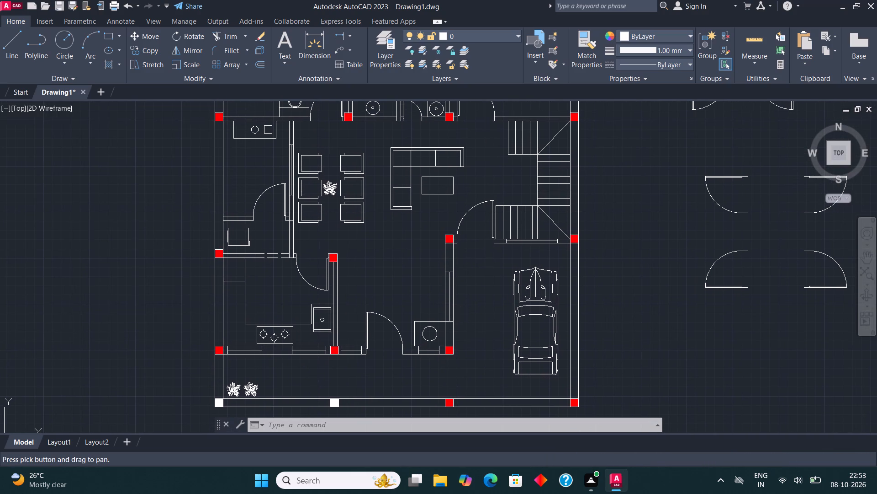
scroll(457, 310, down, 1)
middle_drag(444, 279, 445, 367)
scroll(311, 197, up, 2)
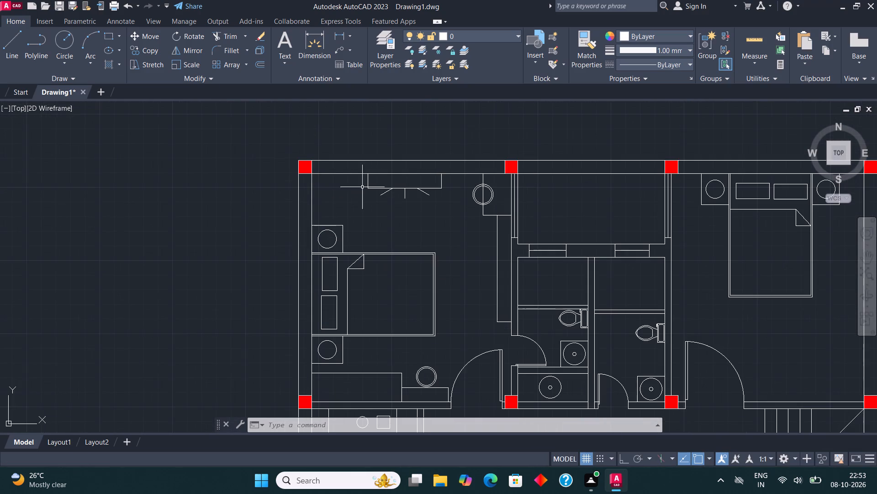
middle_drag(382, 183, 295, 227)
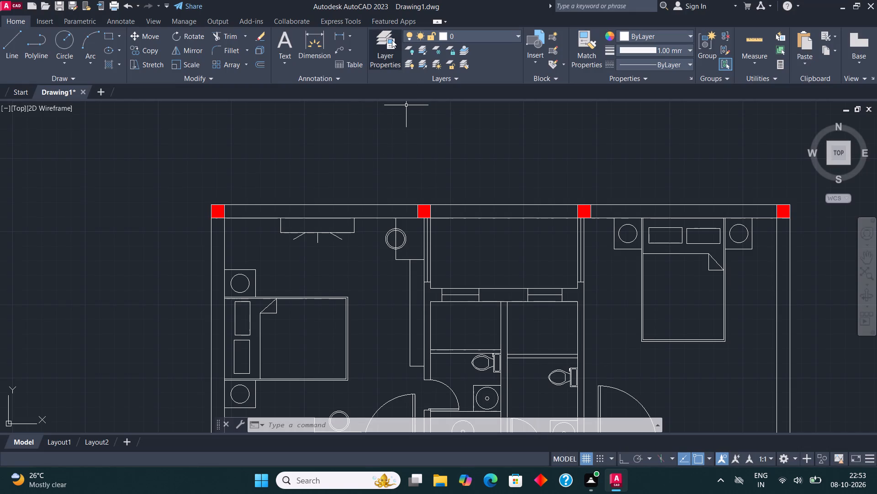
Create a new layer named WALL with colour index 140.
click(392, 40)
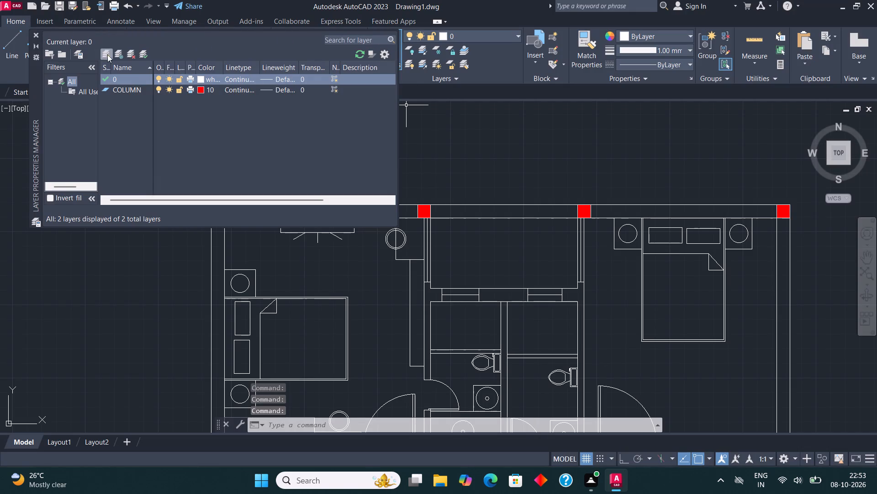
click(107, 54)
text(WA)
text(LL)
click(200, 91)
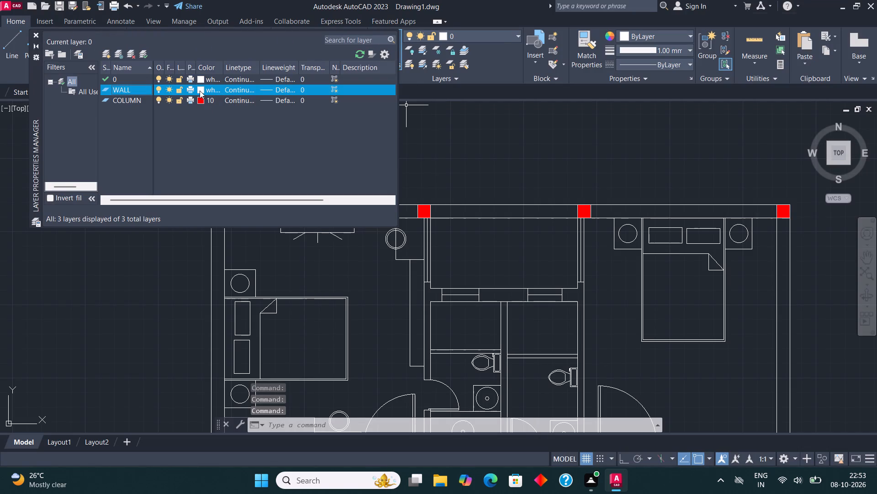
click(449, 201)
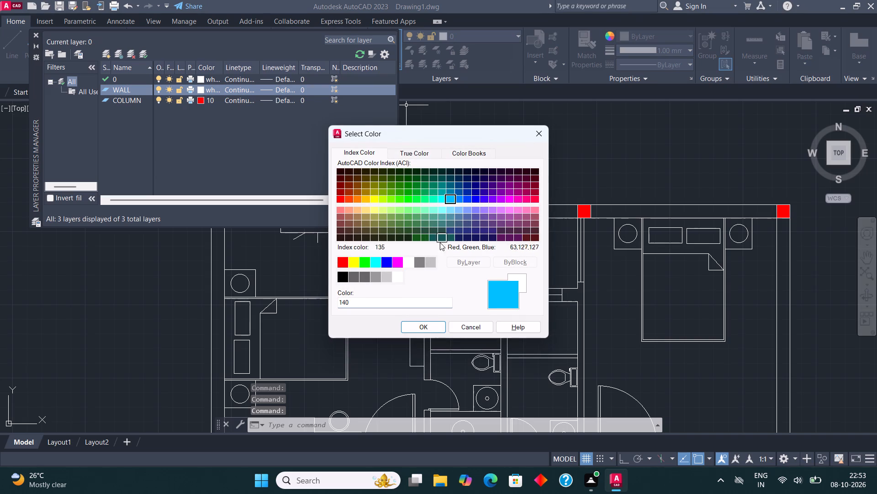
click(433, 322)
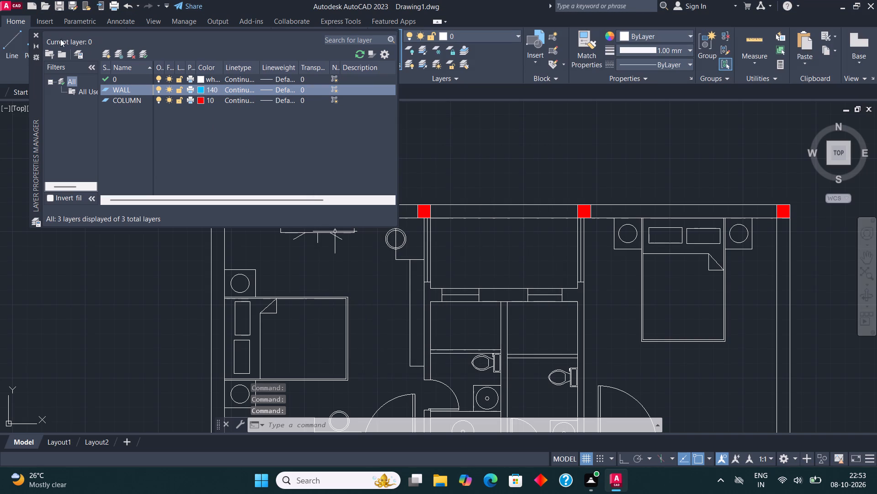
Create a new layer named WN with colour index 181.
click(102, 54)
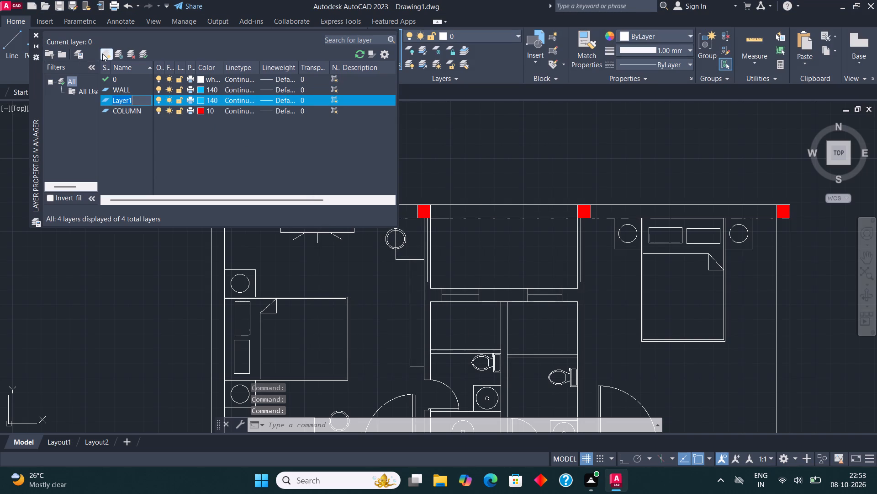
key(w)
key(n)
click(198, 99)
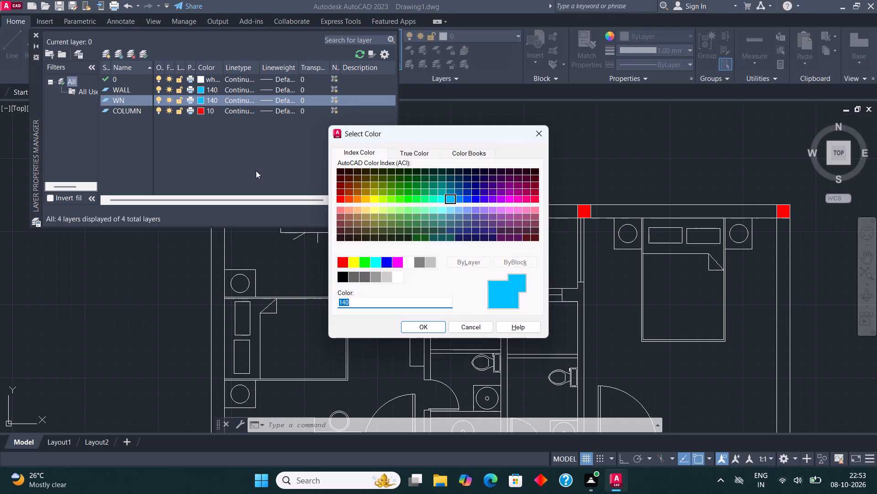
click(482, 210)
click(419, 328)
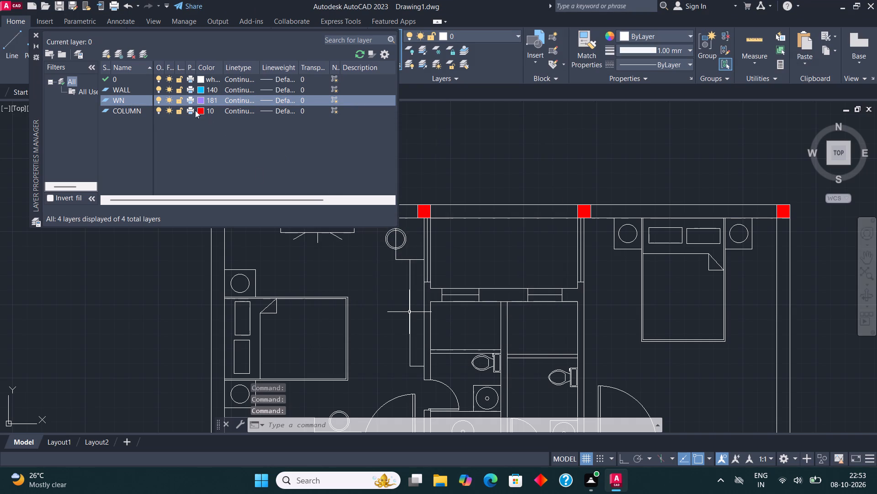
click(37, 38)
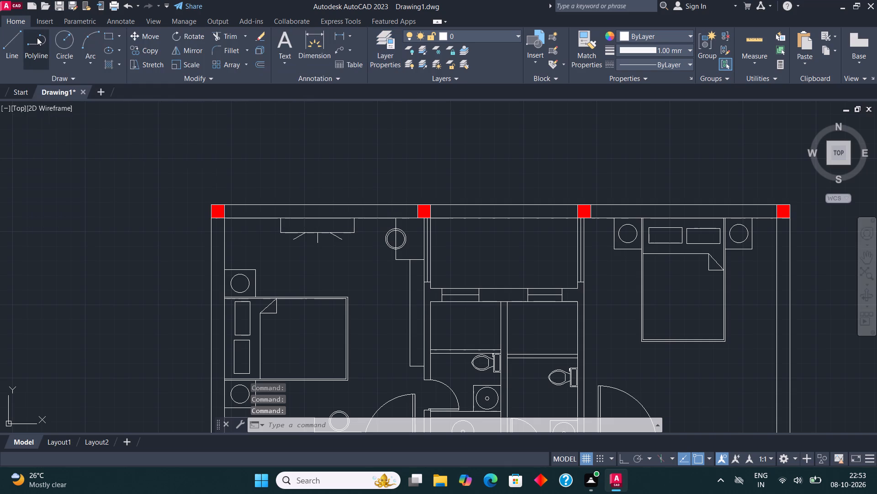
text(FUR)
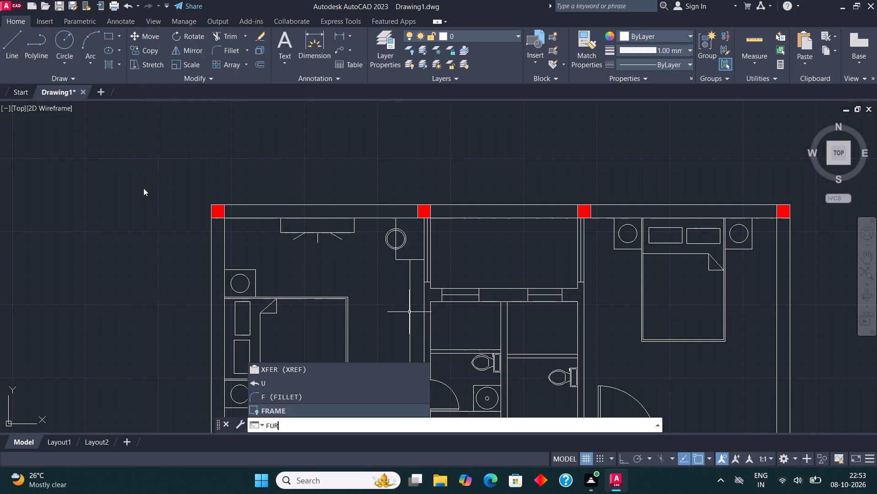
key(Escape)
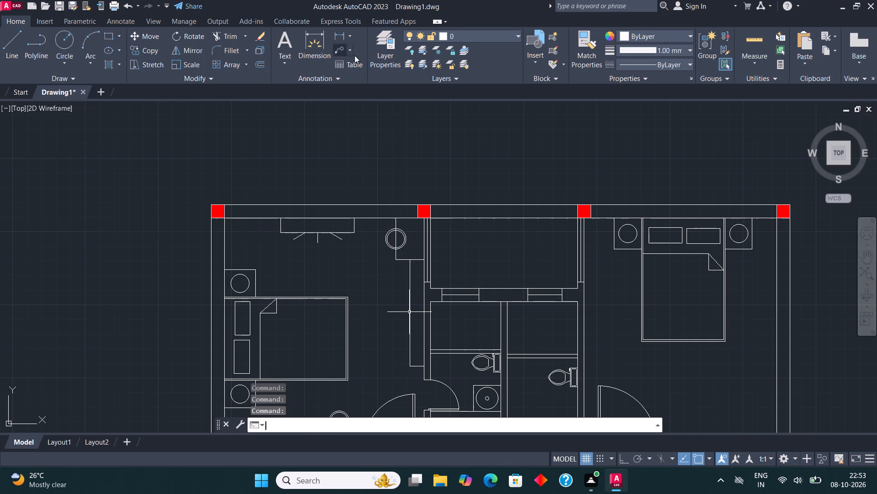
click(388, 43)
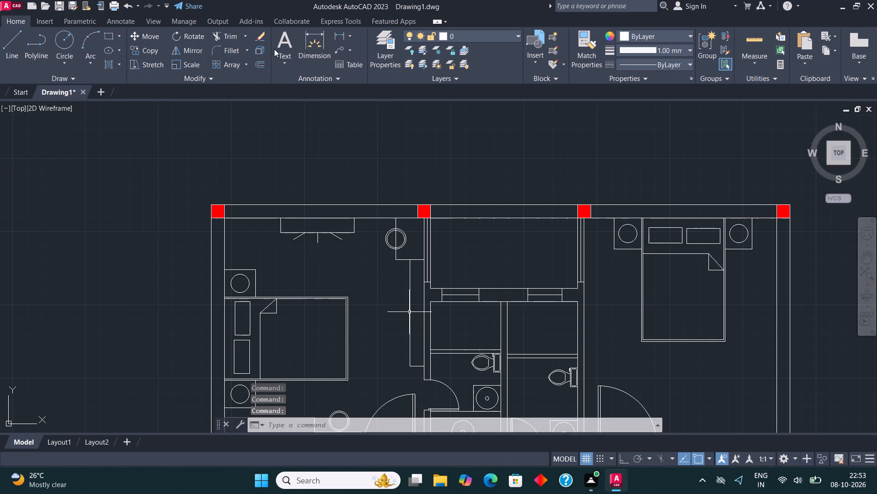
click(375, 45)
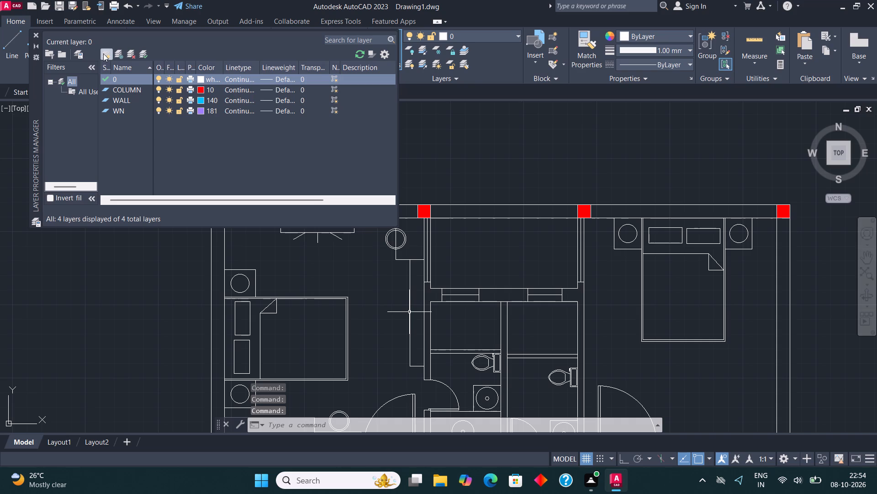
Create a layer named FUR and set its colour to index 211.
click(103, 54)
text(FUR)
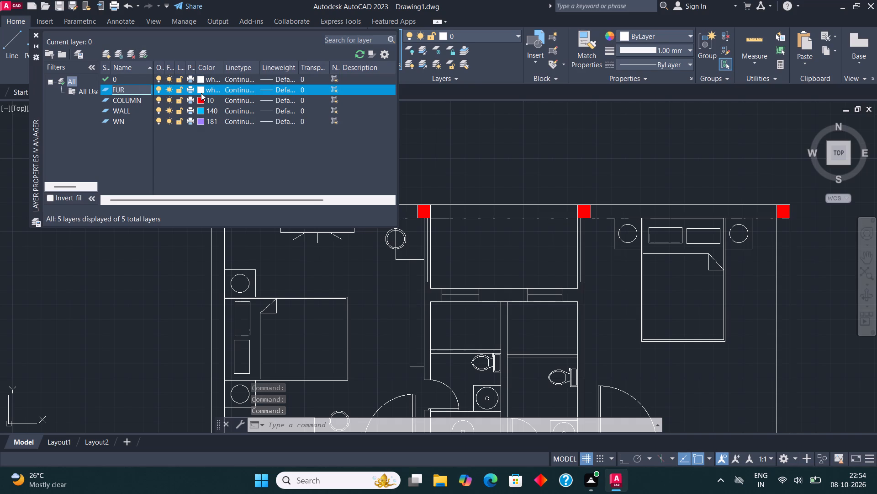
click(202, 88)
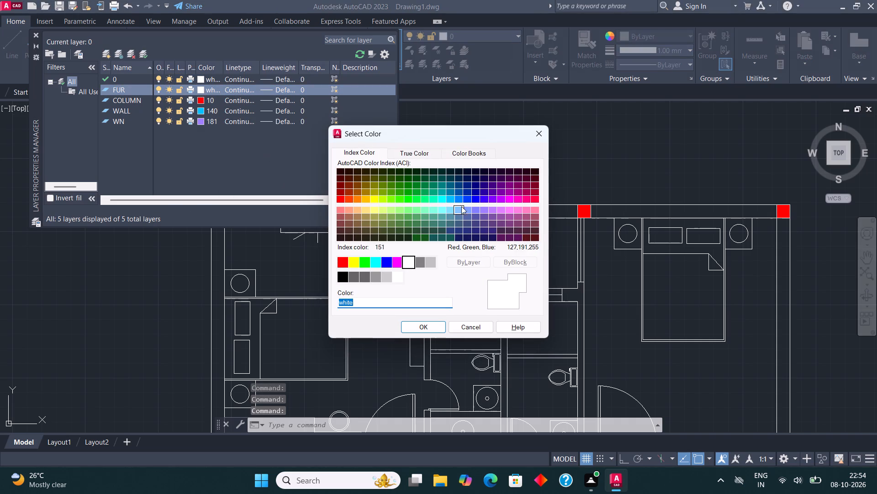
click(512, 213)
click(508, 209)
click(423, 327)
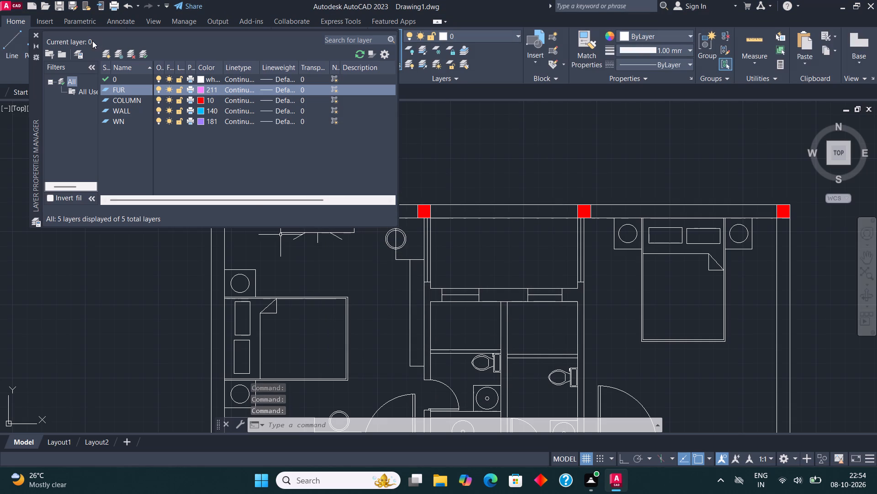
Create a layer named DOOR and set its colour to index 54.
click(103, 53)
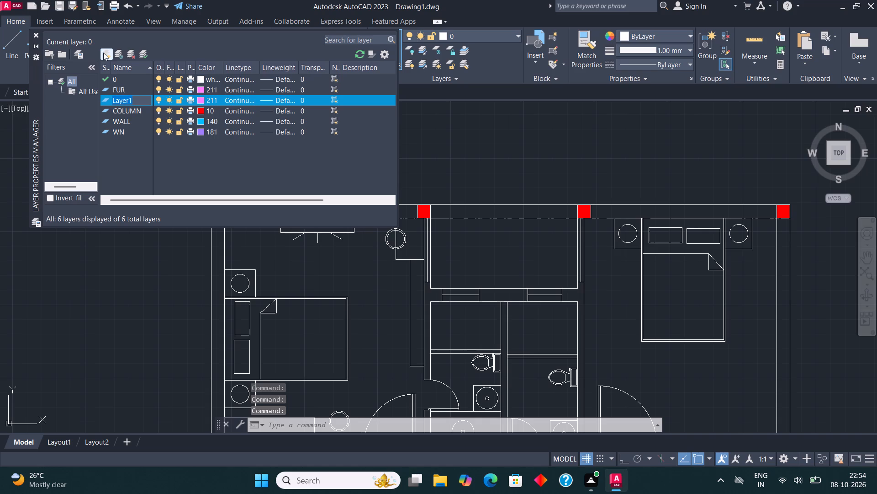
text(DO)
key(r)
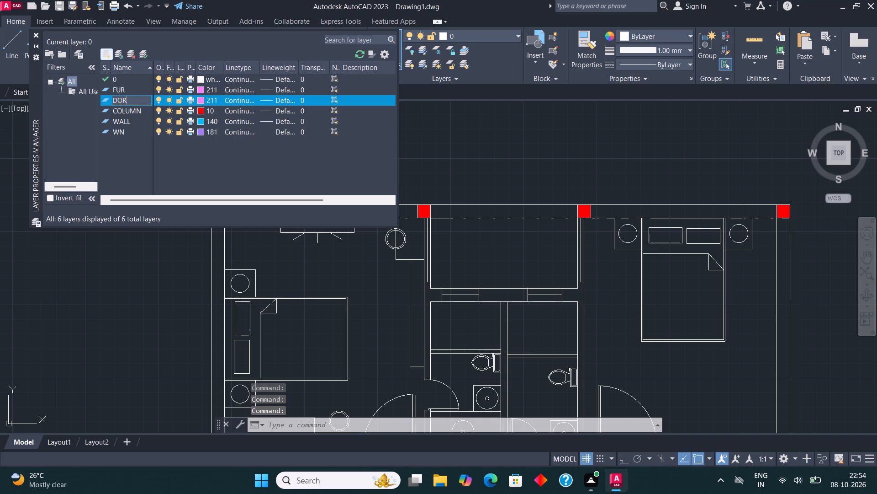
key(BackSpace)
text(OR)
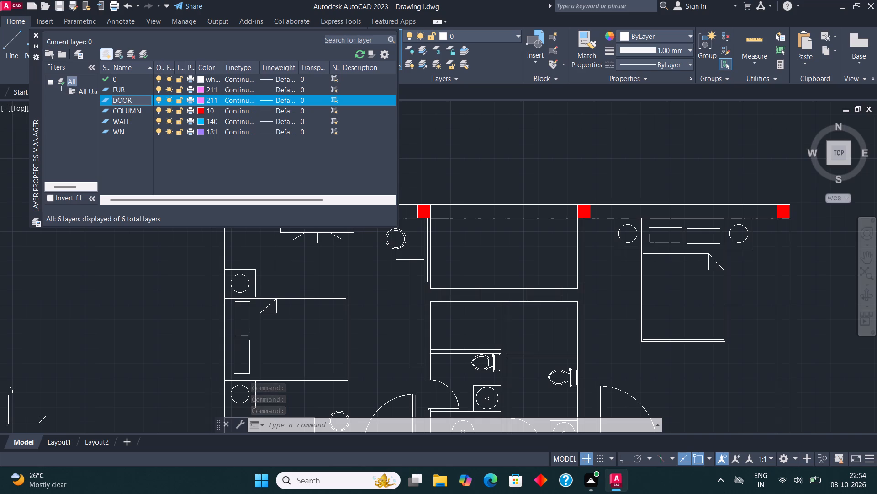
click(201, 100)
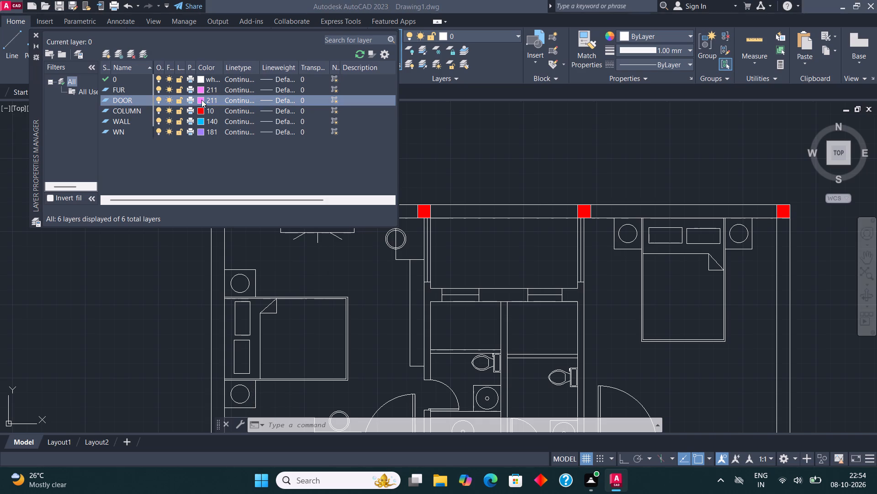
click(371, 187)
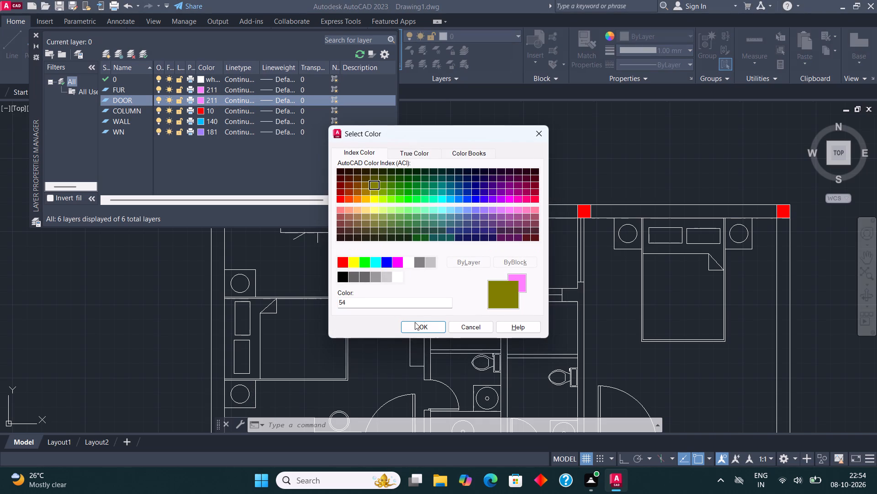
click(414, 326)
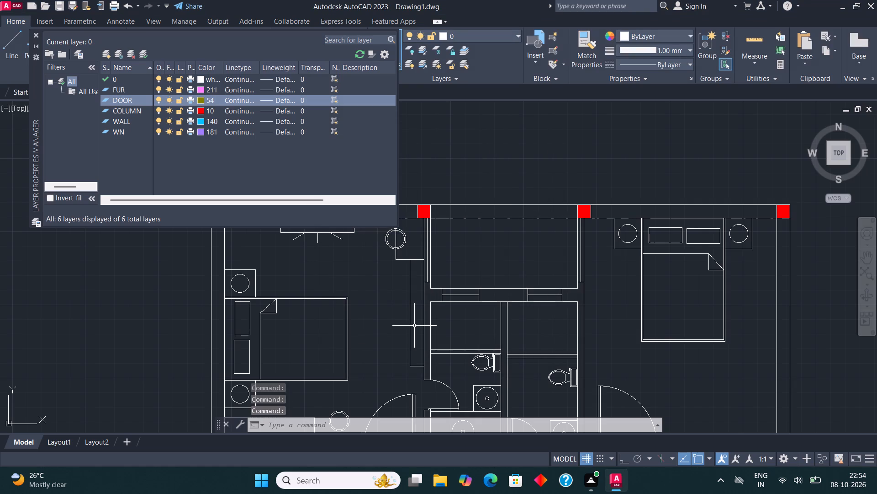
Create a layer named TREE with colour index 102 and close the layer manager.
click(110, 48)
text(TRE)
key(e)
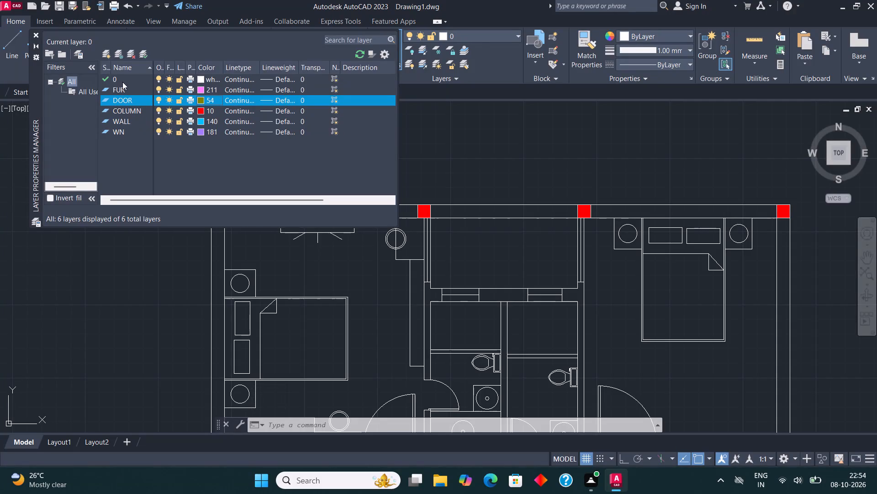
click(111, 53)
text(TRE)
key(e)
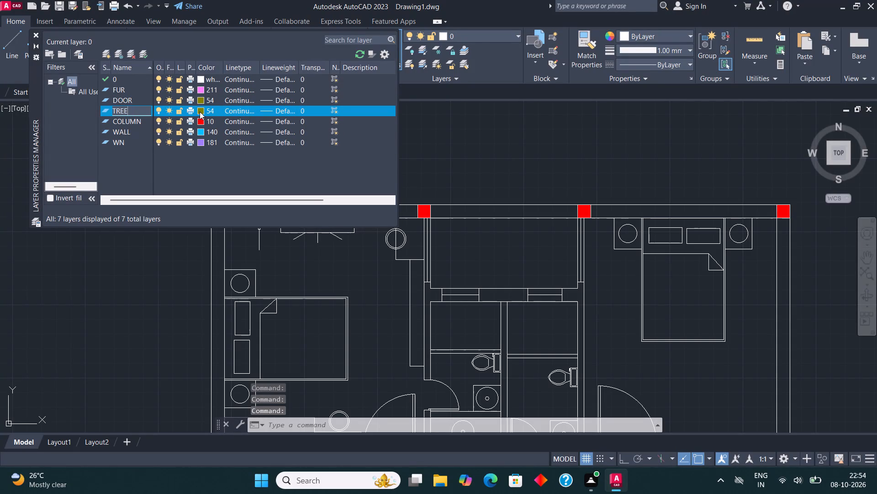
click(200, 112)
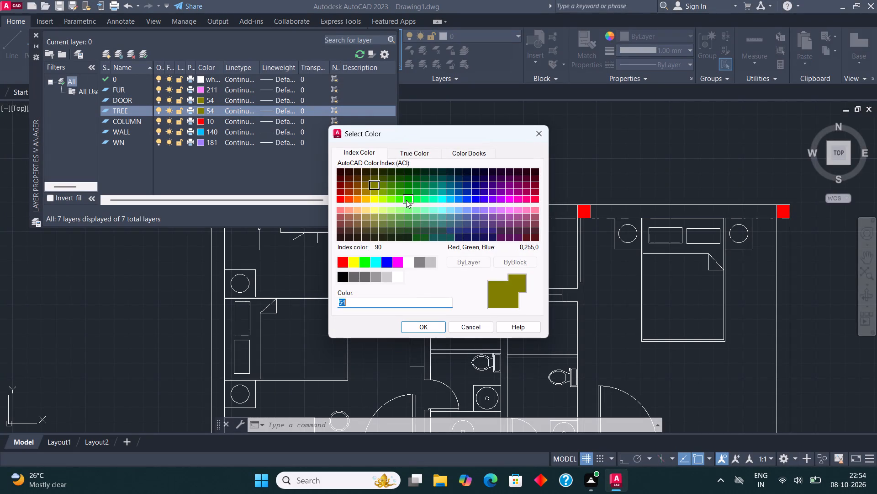
click(407, 199)
click(421, 194)
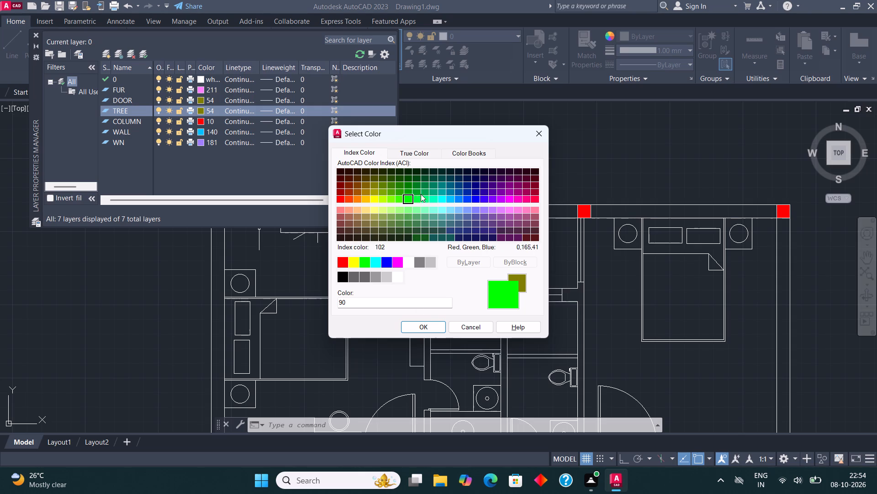
click(424, 329)
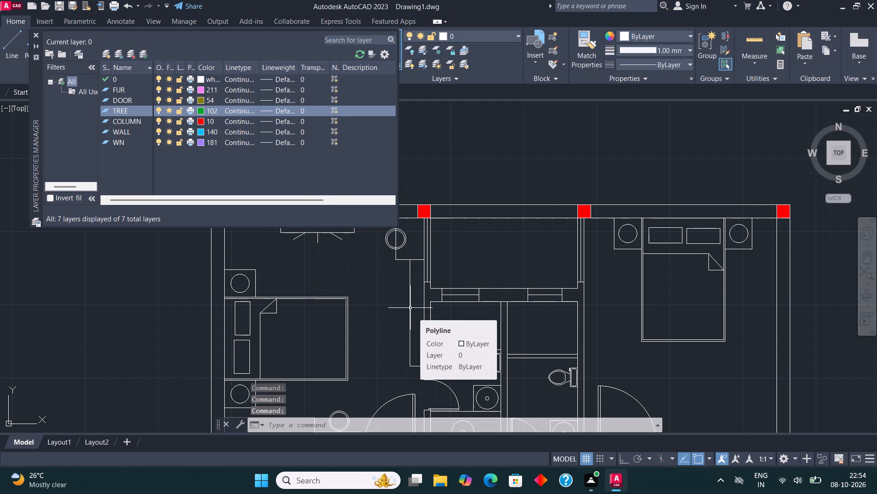
click(33, 33)
Move the window in the wall between the entrance room and the car to layer WN.
scroll(230, 187, down, 2)
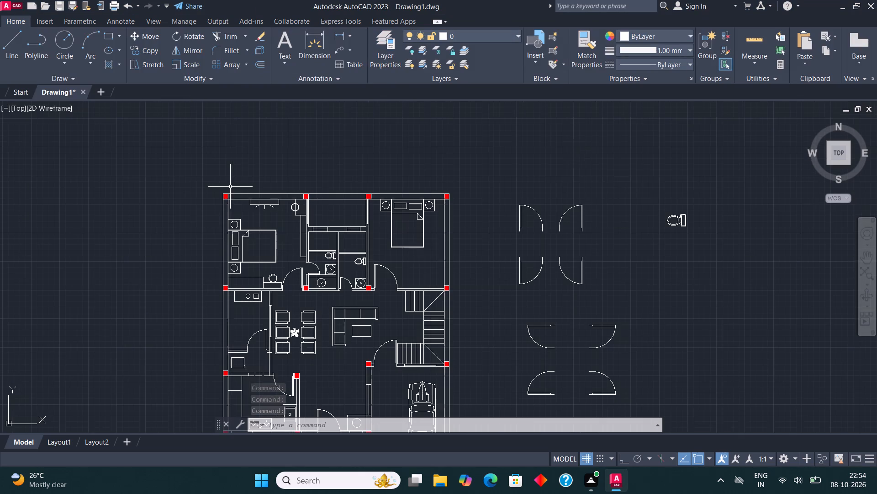
middle_drag(322, 308, 374, 297)
scroll(380, 276, down, 1)
scroll(404, 324, up, 1)
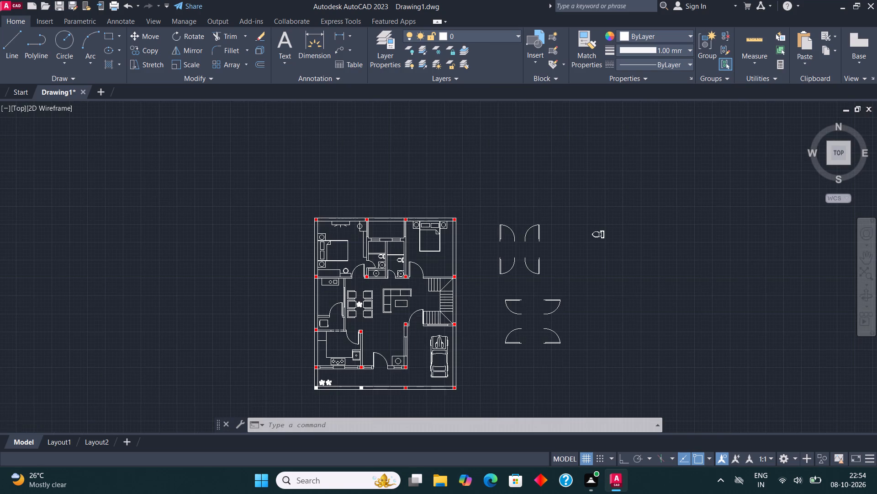
scroll(401, 390, up, 2)
scroll(399, 345, up, 3)
click(370, 402)
scroll(377, 370, down, 1)
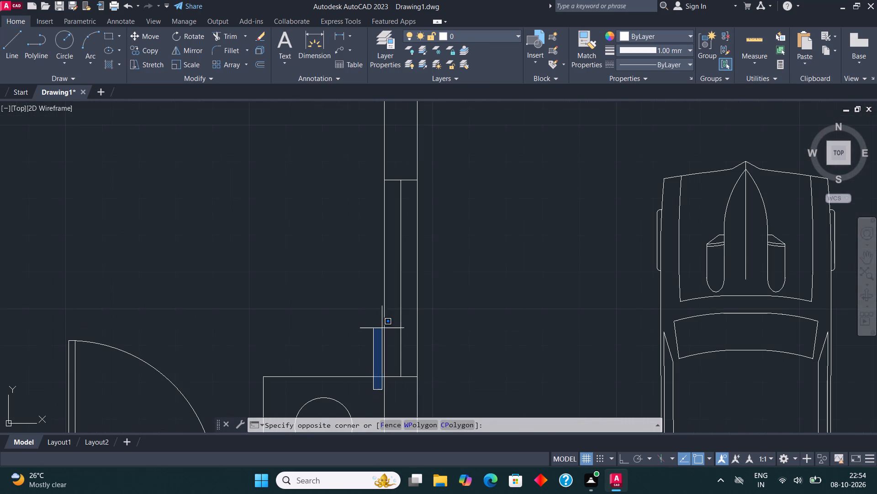
click(430, 182)
click(377, 384)
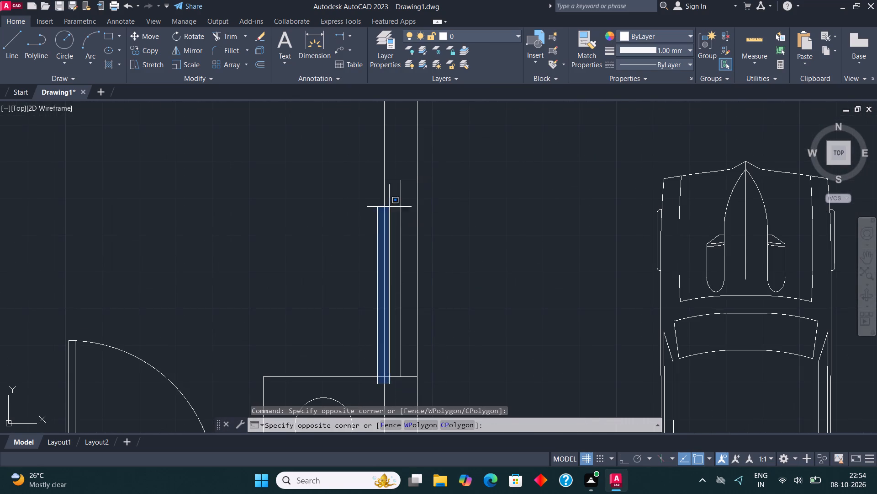
click(428, 176)
click(485, 32)
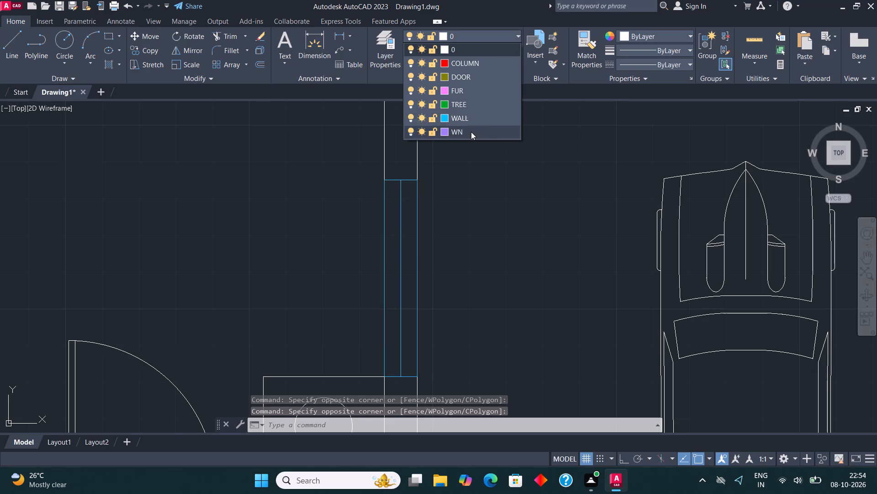
click(471, 132)
scroll(357, 244, down, 2)
key(Escape)
Select the four windows in the front wall along the kitchen and the entrance door.
middle_drag(433, 259, 560, 239)
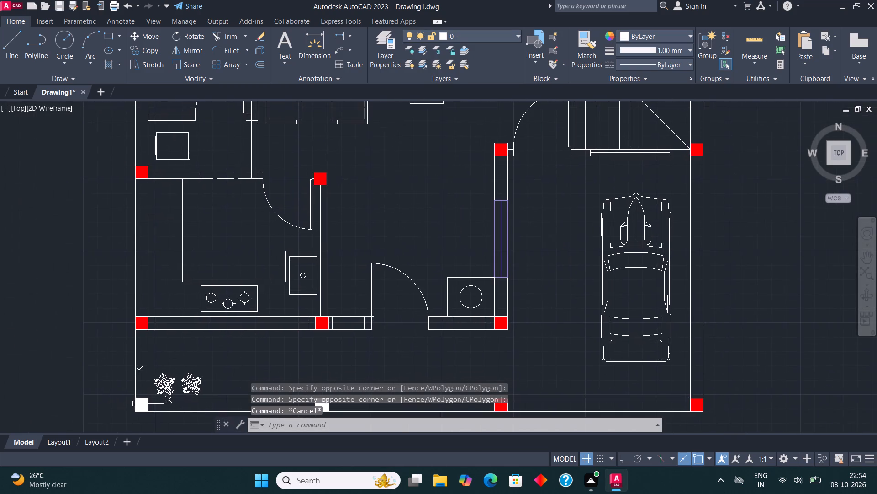
scroll(459, 335, up, 3)
click(419, 334)
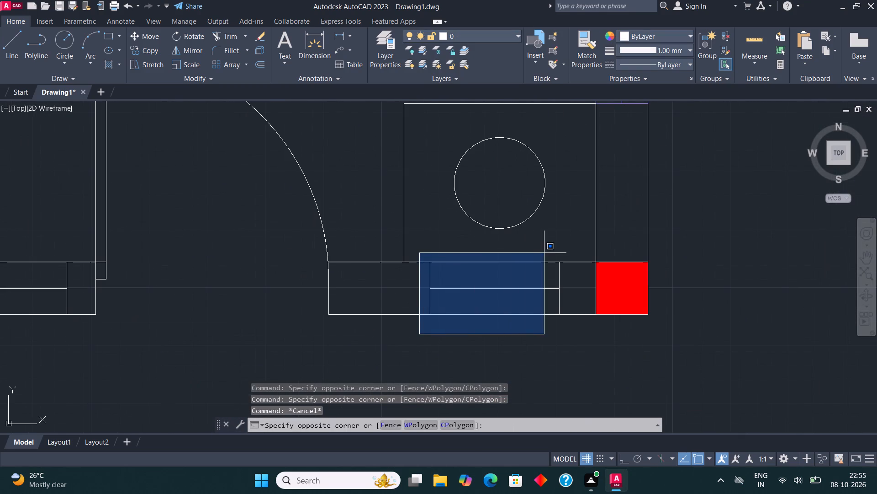
click(553, 254)
click(418, 323)
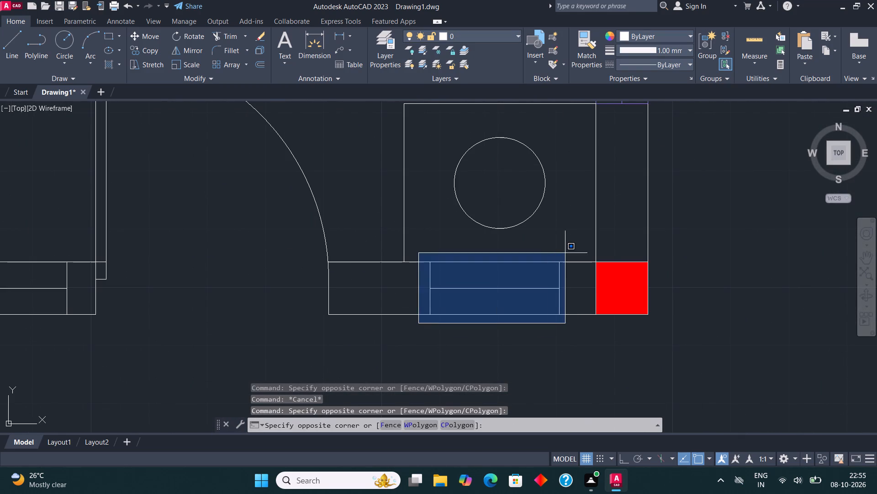
click(568, 257)
scroll(615, 257, down, 2)
scroll(387, 269, up, 3)
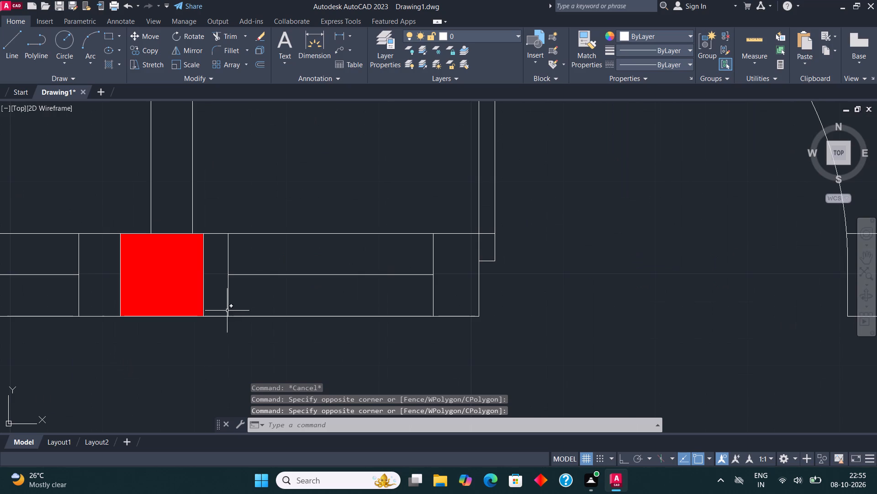
click(219, 325)
click(443, 209)
scroll(523, 232, down, 2)
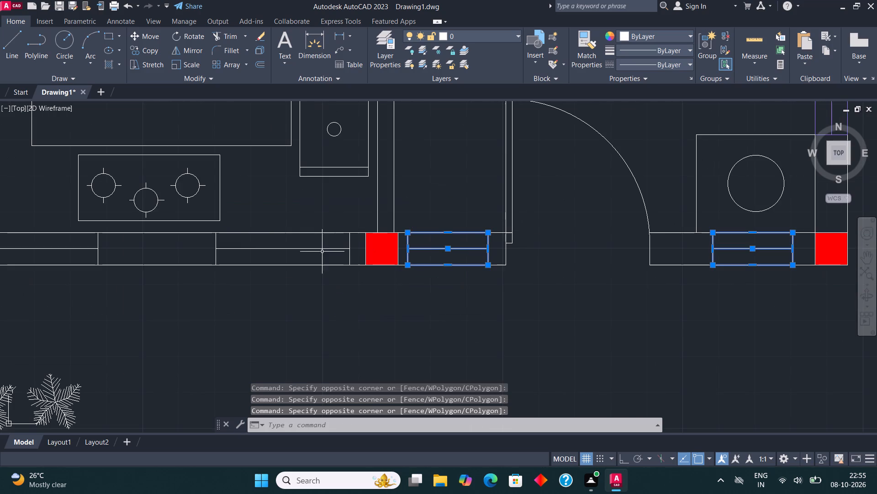
scroll(186, 256, up, 1)
click(207, 287)
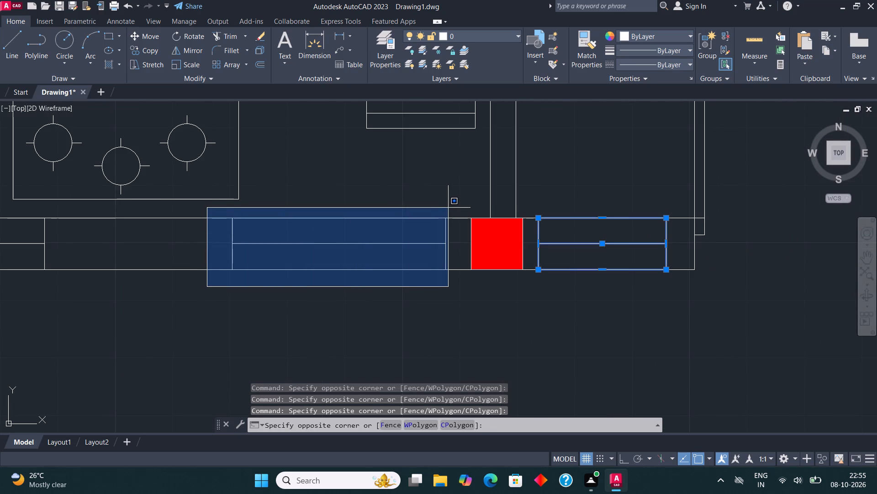
click(454, 209)
scroll(518, 242, down, 1)
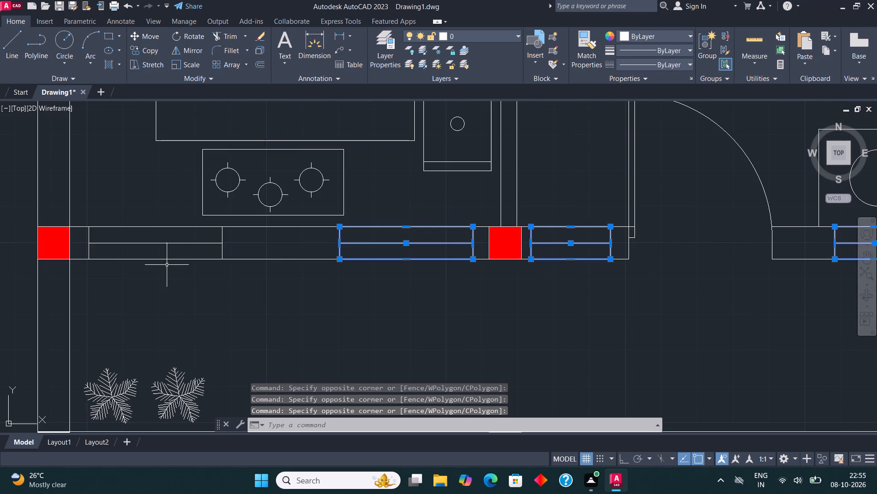
scroll(102, 265, up, 1)
click(67, 267)
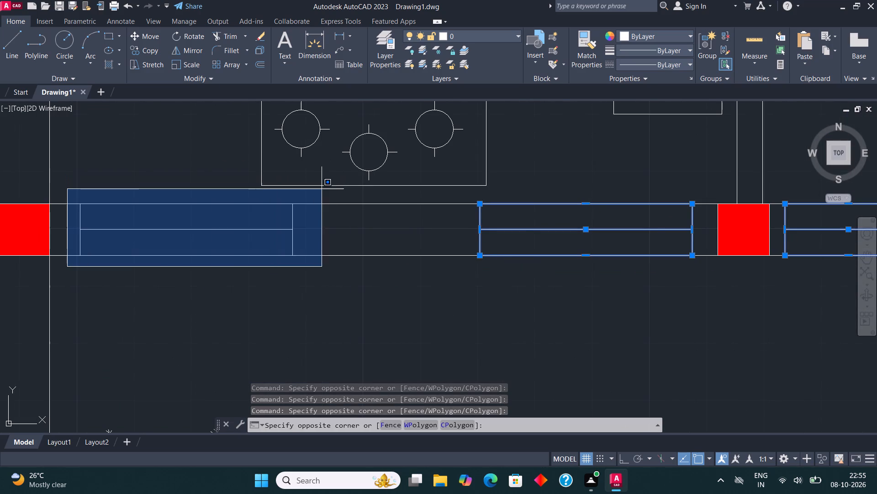
click(322, 189)
scroll(349, 292, down, 4)
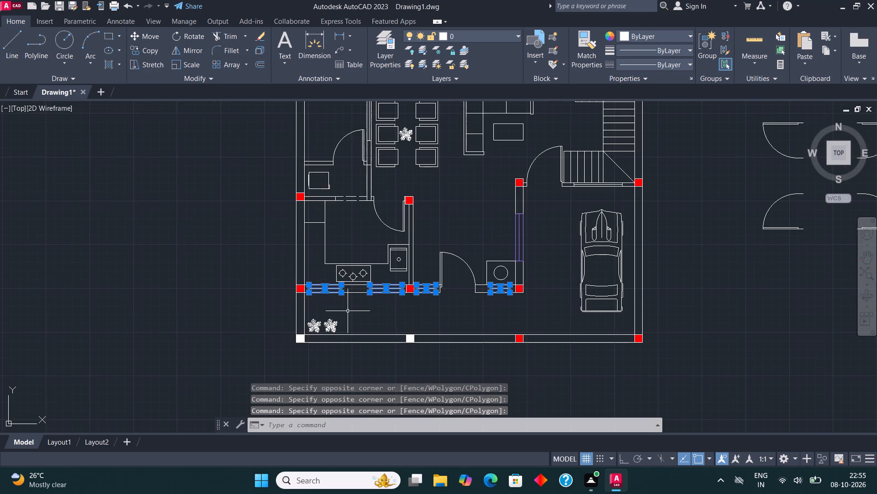
Add the window beside the dining table and the window between the stairs and the car to the selection.
scroll(349, 312, down, 1)
scroll(354, 176, up, 4)
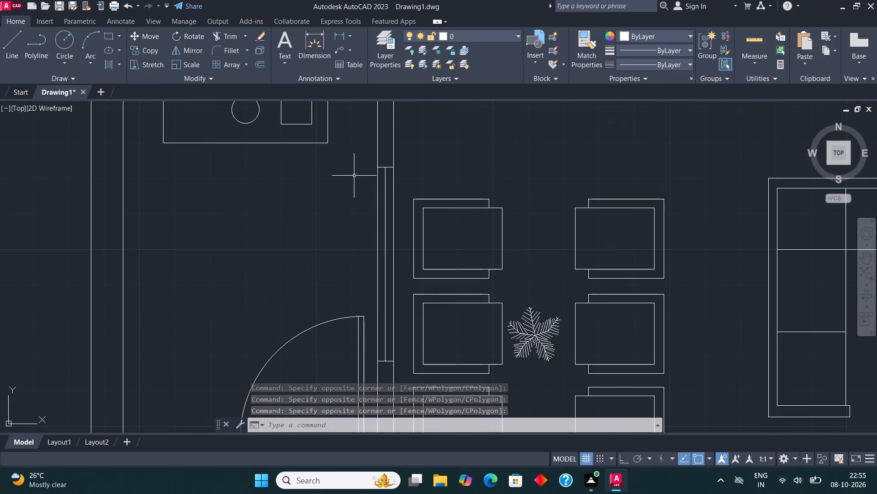
click(374, 366)
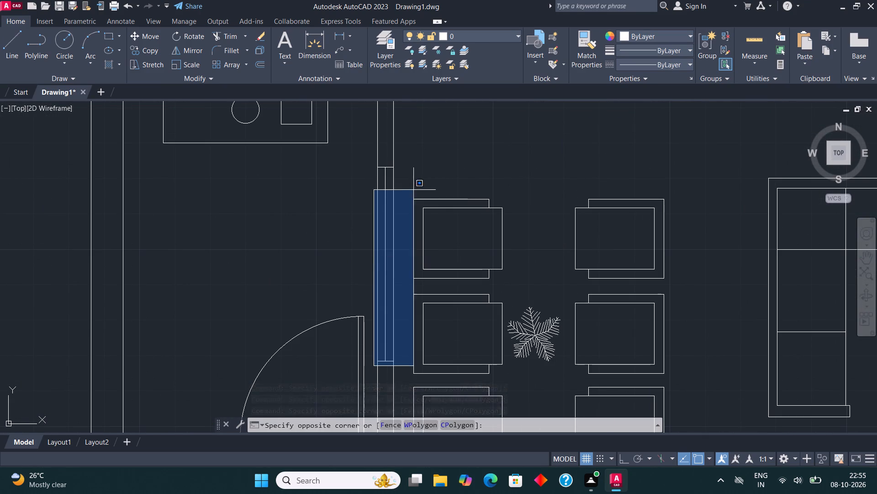
click(401, 161)
scroll(347, 203, down, 2)
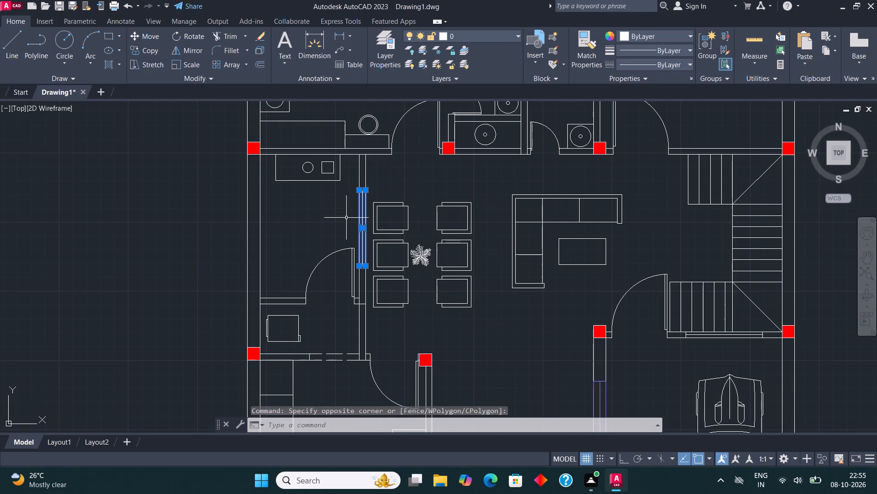
scroll(806, 353, up, 3)
click(298, 313)
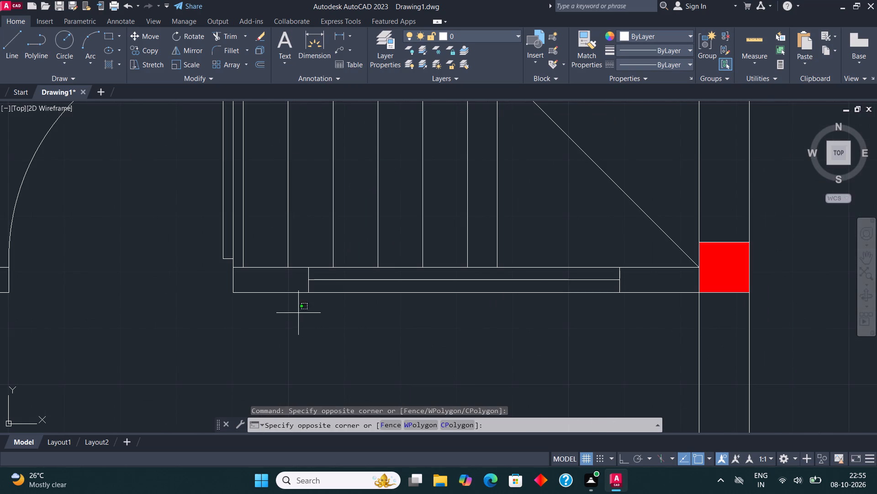
click(628, 251)
Add the two windows above the bathrooms and the left bedroom's window onto the central open space, and move all selected windows to layer WN.
scroll(610, 383, down, 3)
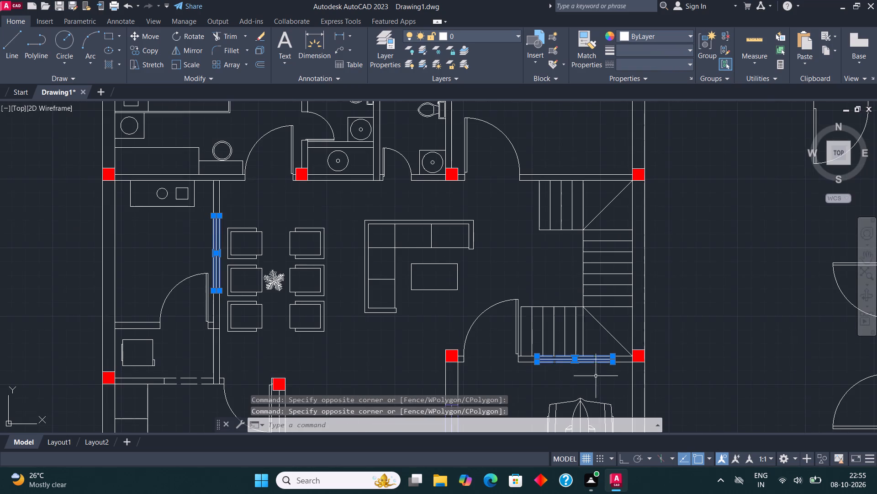
middle_drag(499, 242, 555, 328)
scroll(505, 301, down, 1)
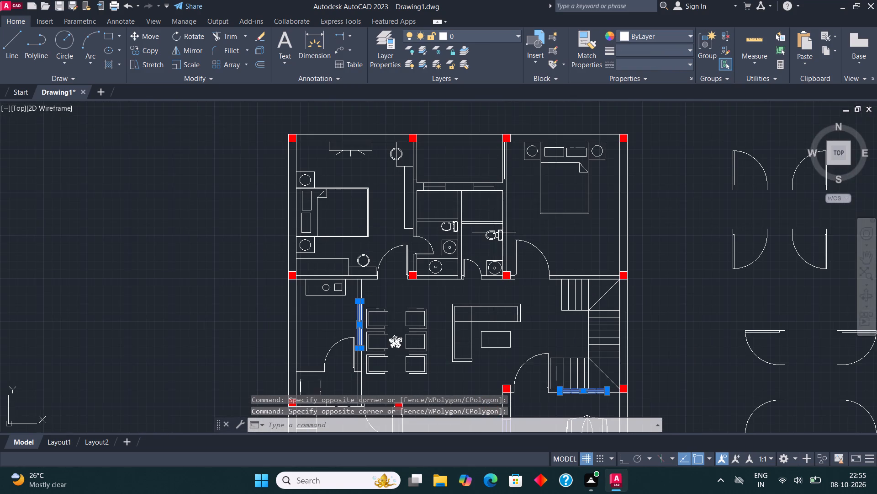
middle_drag(494, 232, 489, 266)
scroll(427, 202, up, 3)
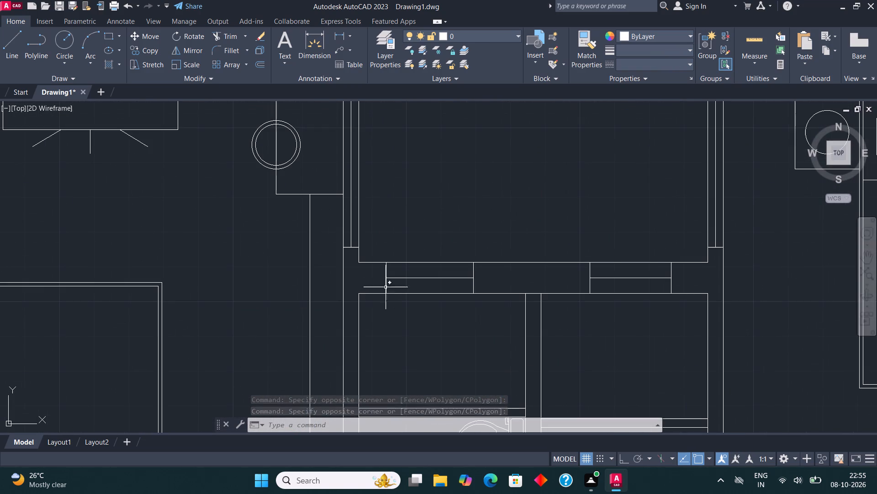
click(375, 306)
click(501, 237)
click(565, 306)
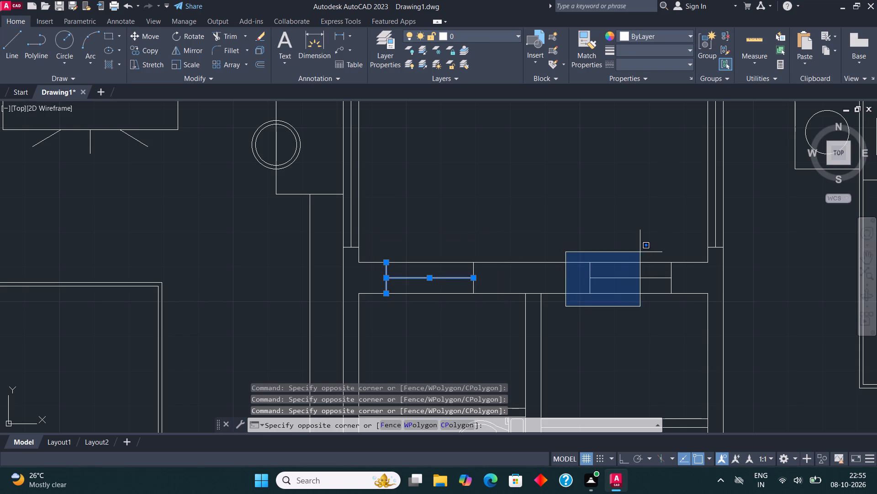
click(683, 249)
scroll(596, 306, down, 1)
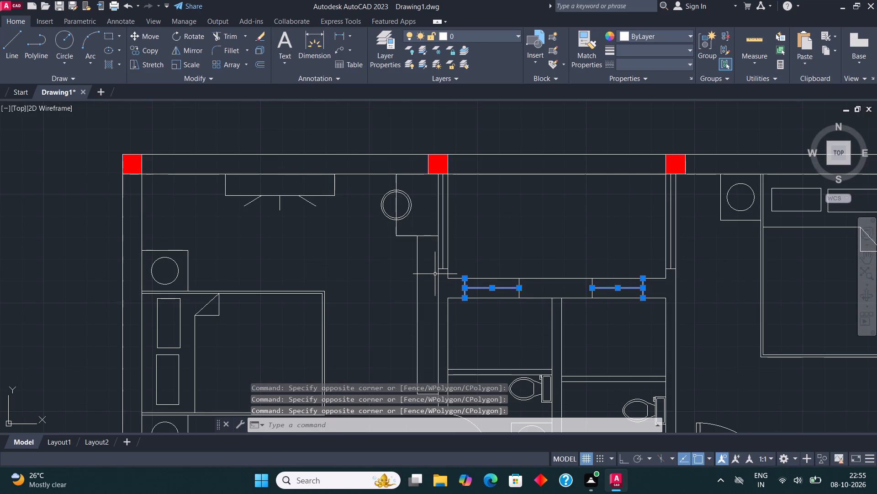
click(434, 274)
click(453, 173)
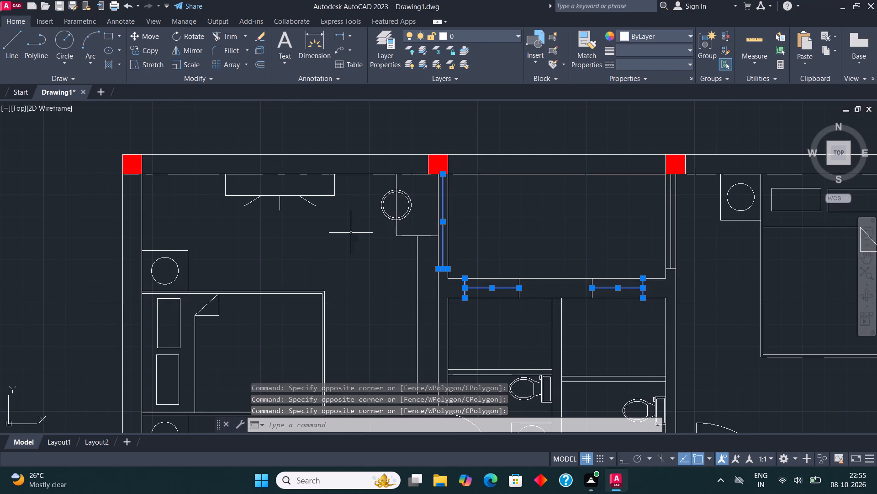
scroll(343, 240, down, 1)
click(471, 33)
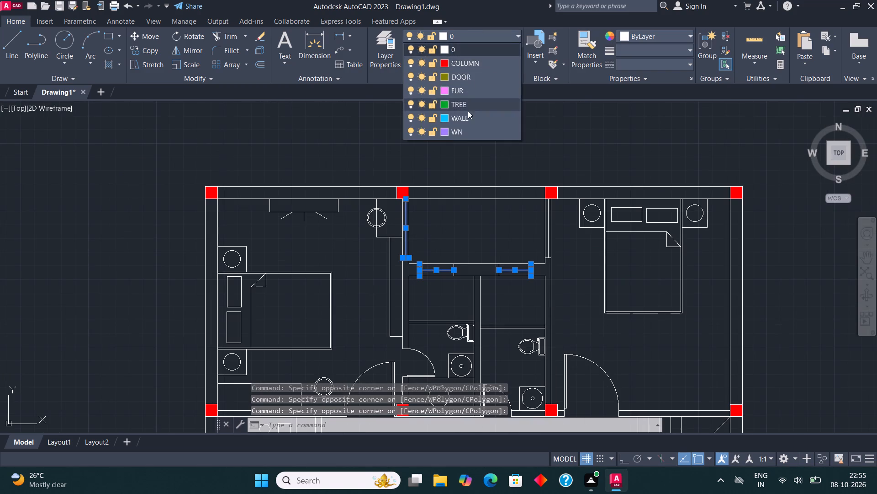
click(468, 130)
scroll(427, 196, up, 3)
key(Escape)
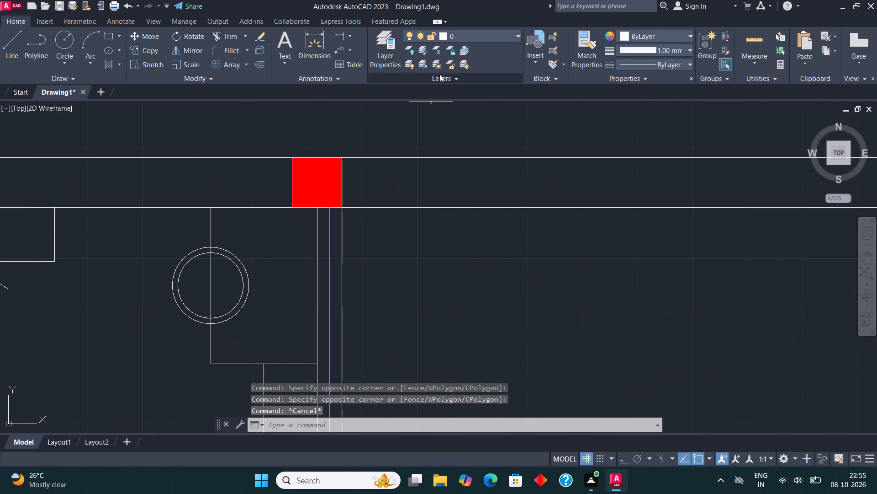
Make WN the current layer and draw lines along both wall faces of the left bedroom's window onto the central space.
click(470, 32)
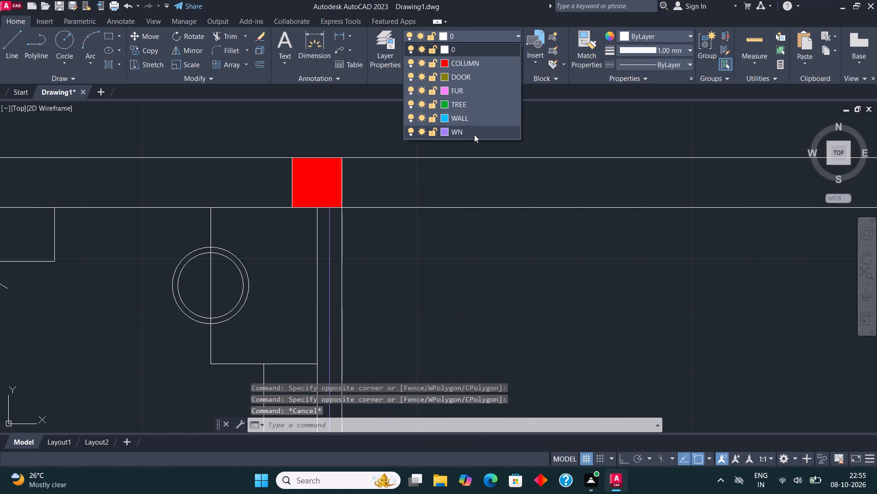
click(475, 132)
click(20, 44)
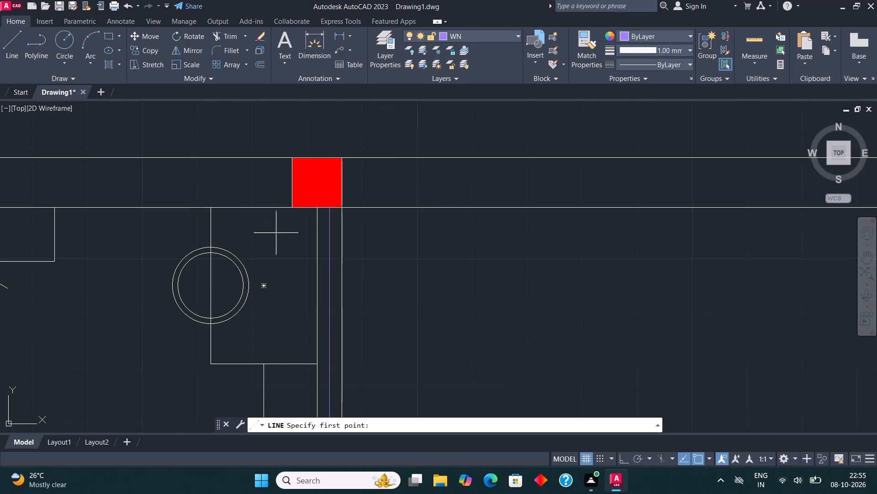
click(316, 207)
scroll(317, 207, down, 1)
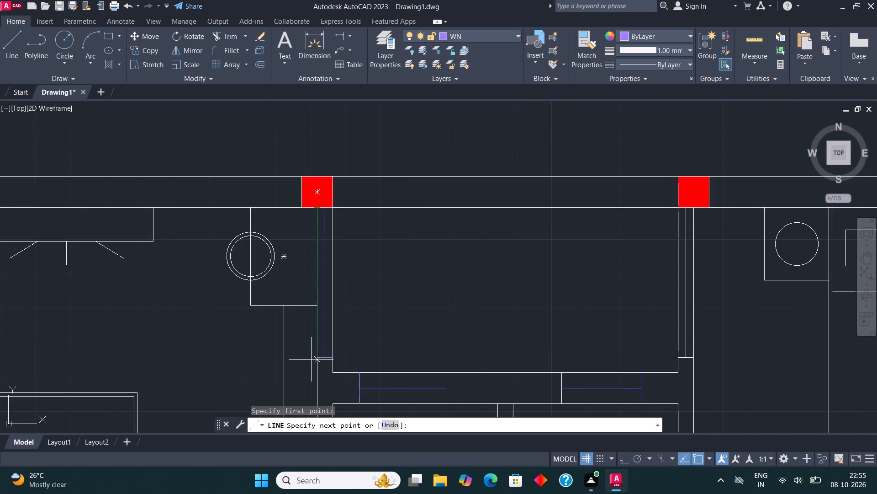
scroll(312, 362, up, 1)
click(319, 359)
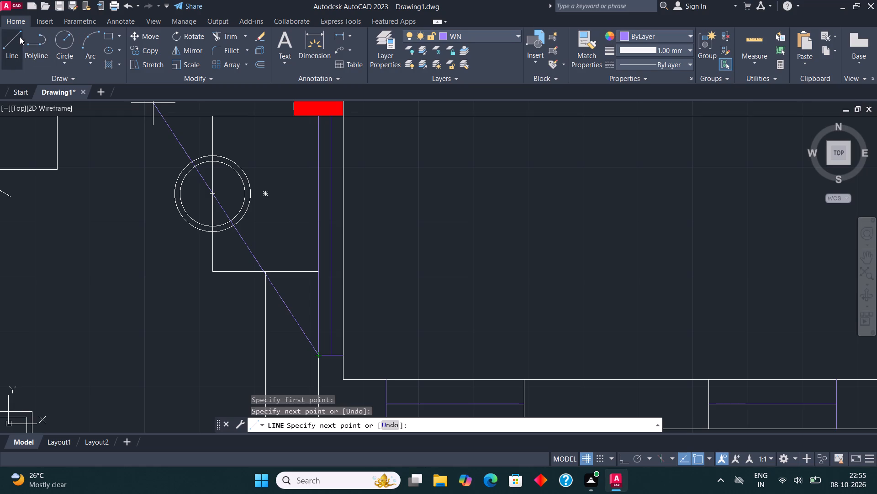
click(20, 37)
click(344, 113)
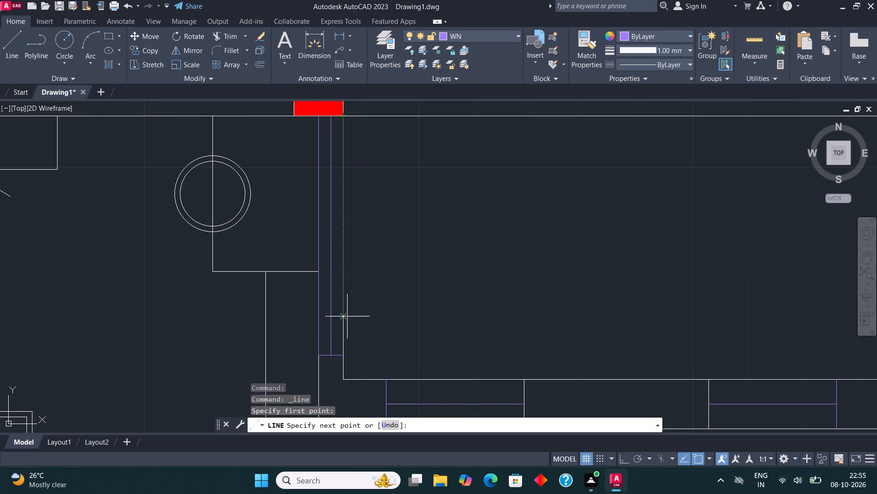
click(343, 353)
key(Escape)
Draw a line across the wall at the inner end of each of the two windows above the bathrooms.
scroll(361, 258, down, 2)
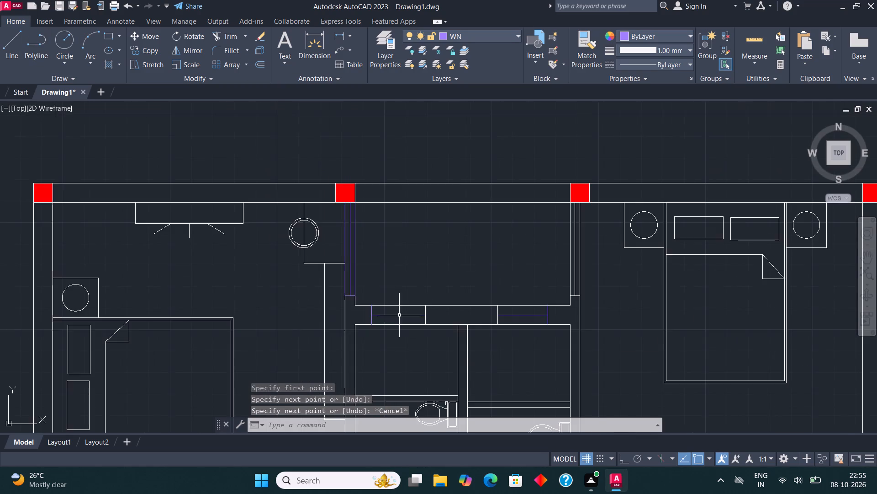
scroll(404, 328, up, 2)
click(16, 33)
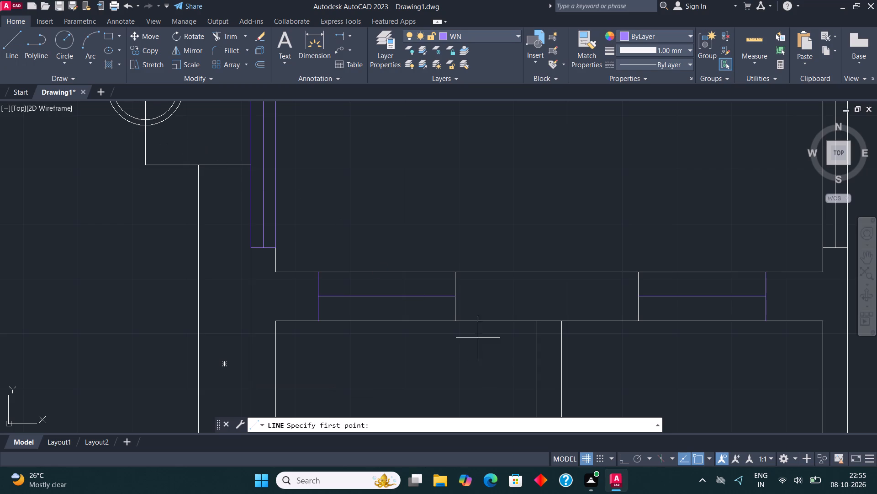
click(457, 326)
click(457, 275)
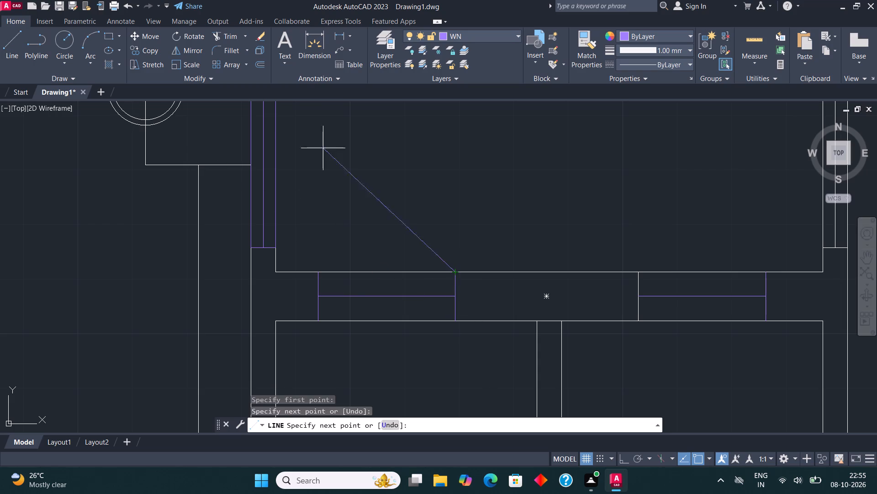
click(11, 43)
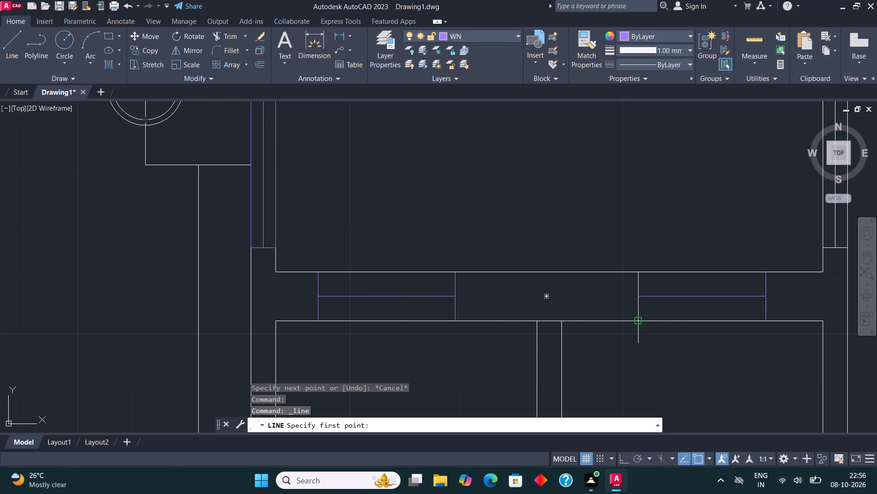
click(637, 320)
click(639, 272)
scroll(441, 290, down, 1)
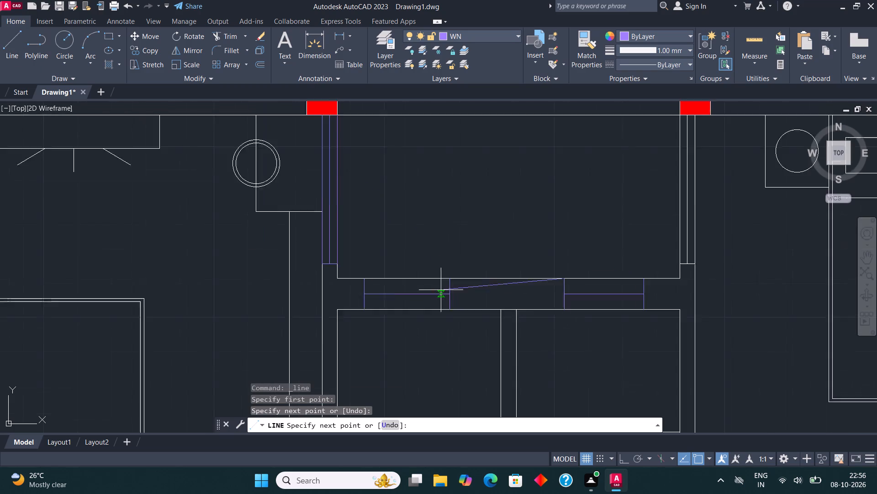
scroll(441, 290, down, 1)
key(Escape)
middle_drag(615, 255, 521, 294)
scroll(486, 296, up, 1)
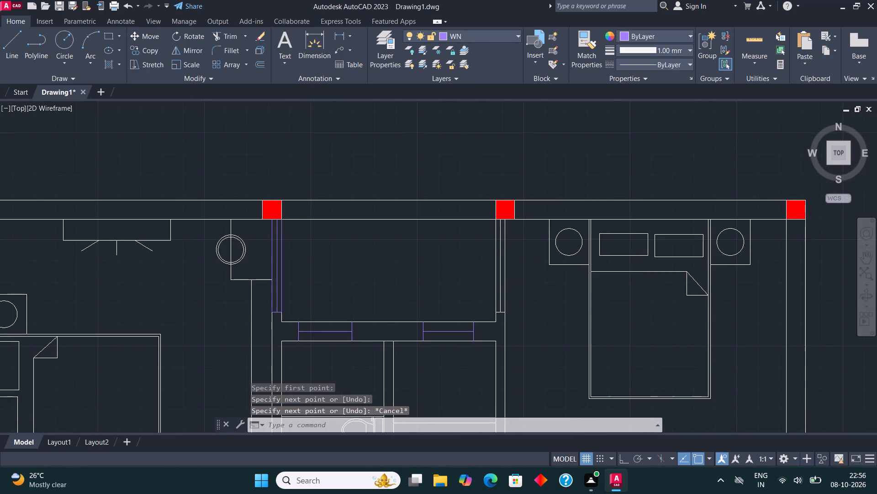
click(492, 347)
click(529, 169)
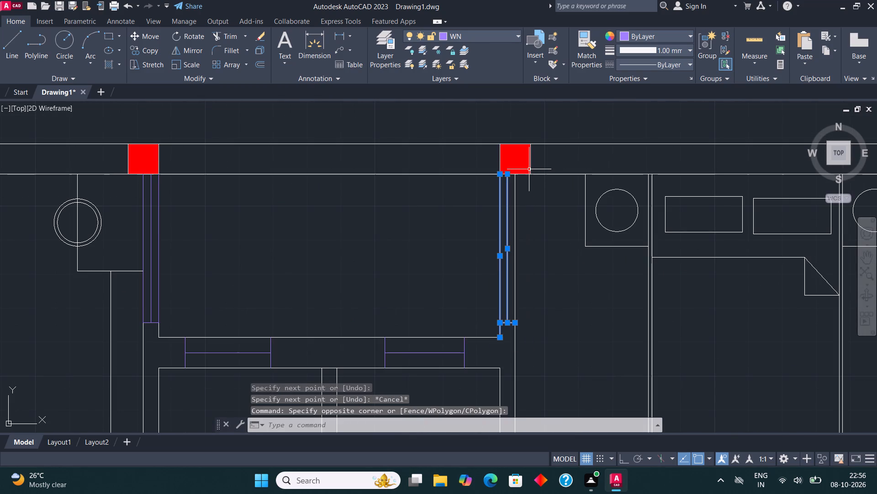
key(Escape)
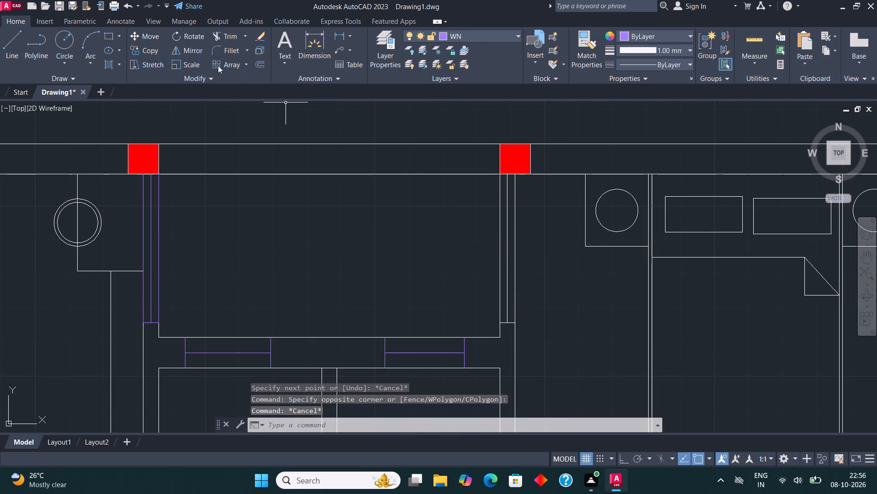
Draw a rectangle over the right bedroom's window onto the central space and a line along its centre on layer WN.
click(111, 37)
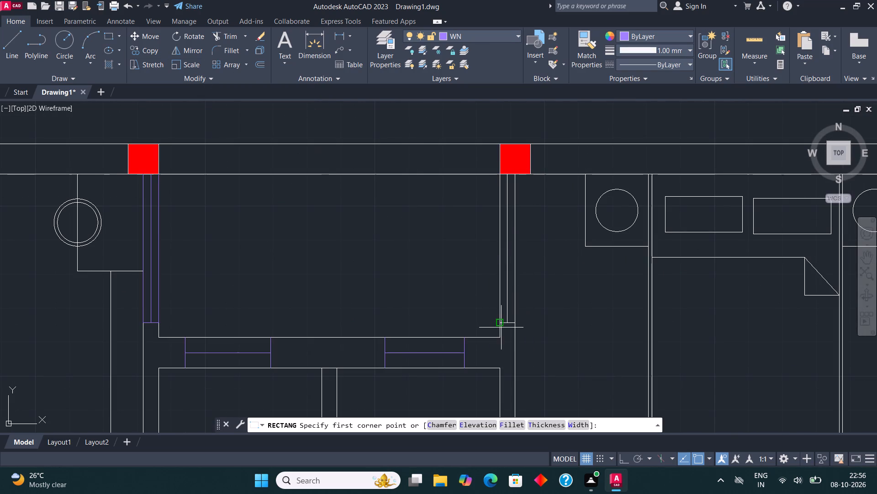
click(503, 327)
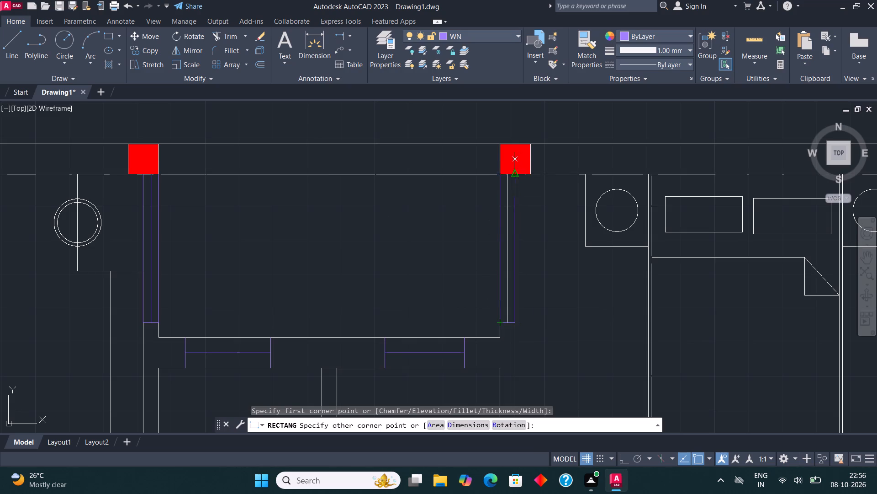
click(517, 173)
click(8, 31)
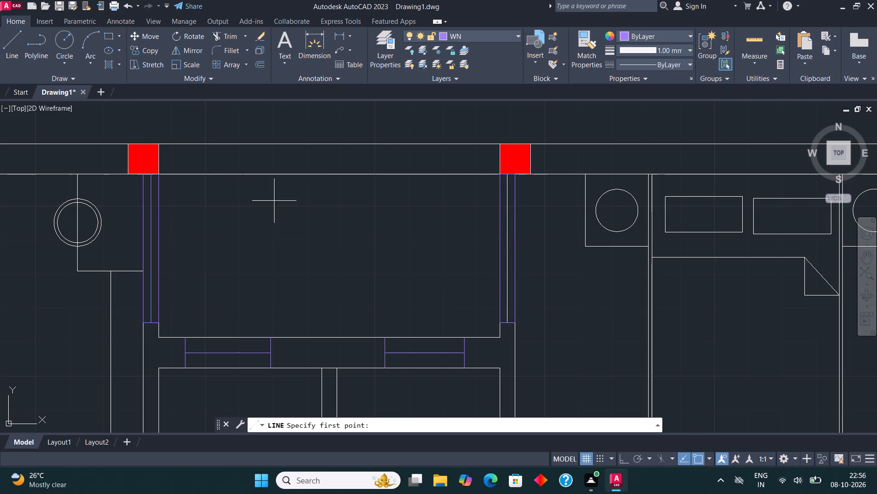
click(508, 177)
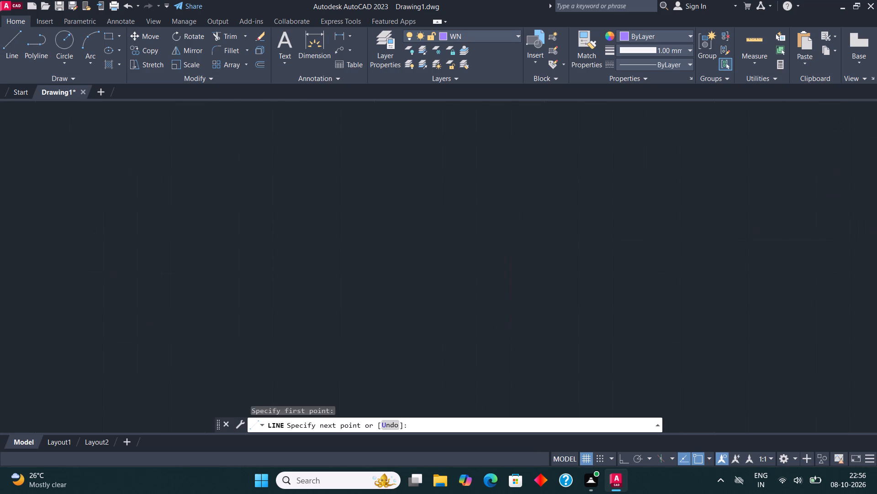
click(507, 319)
scroll(441, 183, down, 2)
key(Escape)
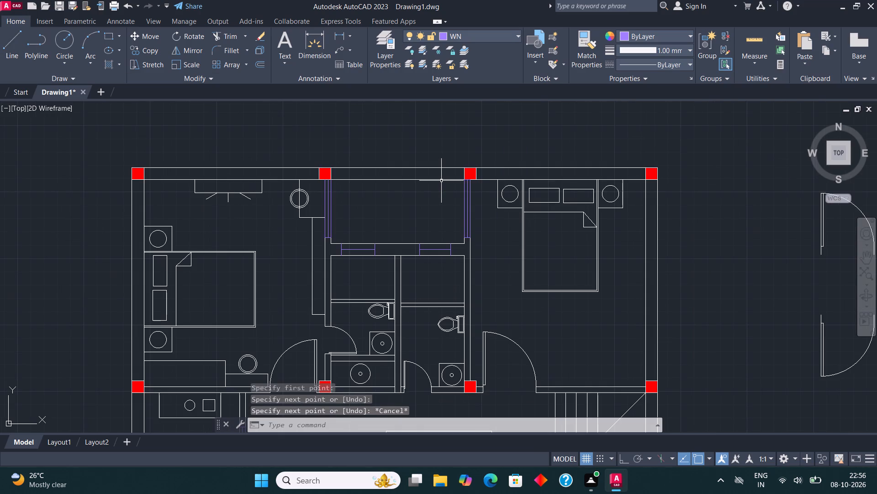
Check the windows throughout the floor plan, from the bedrooms to the front wall.
scroll(442, 243, down, 1)
middle_click(444, 221)
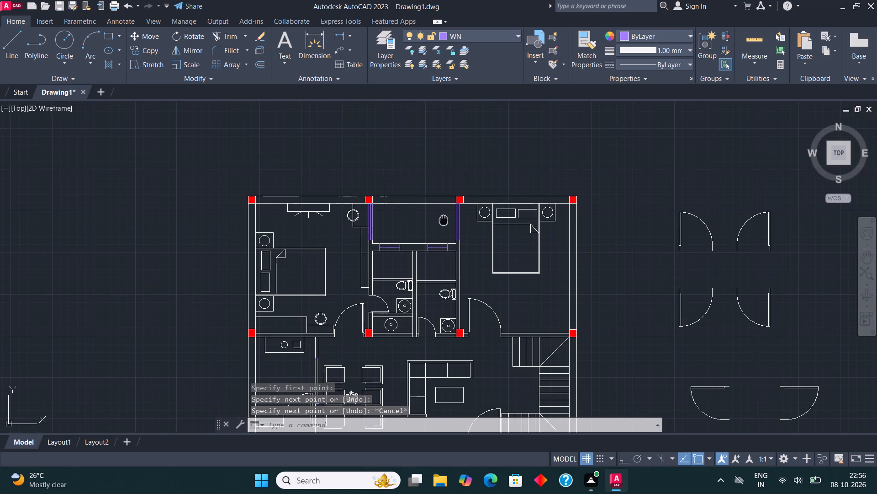
middle_drag(425, 349, 425, 349)
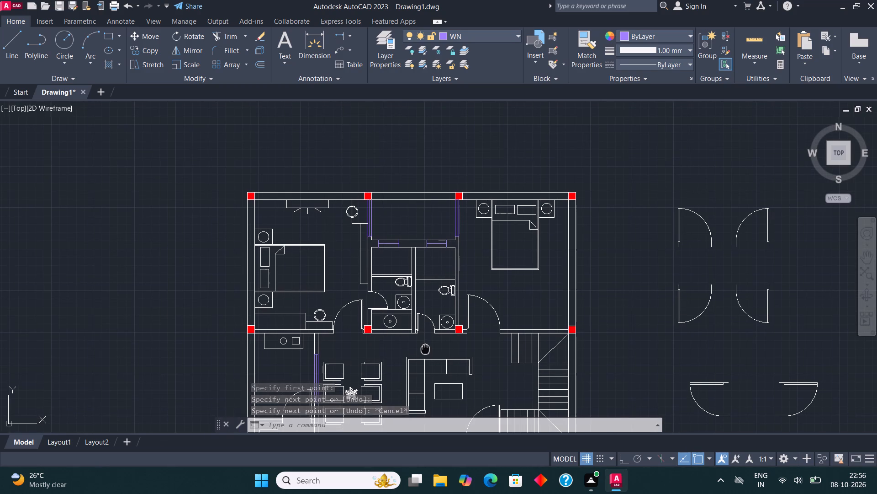
middle_drag(425, 349, 427, 259)
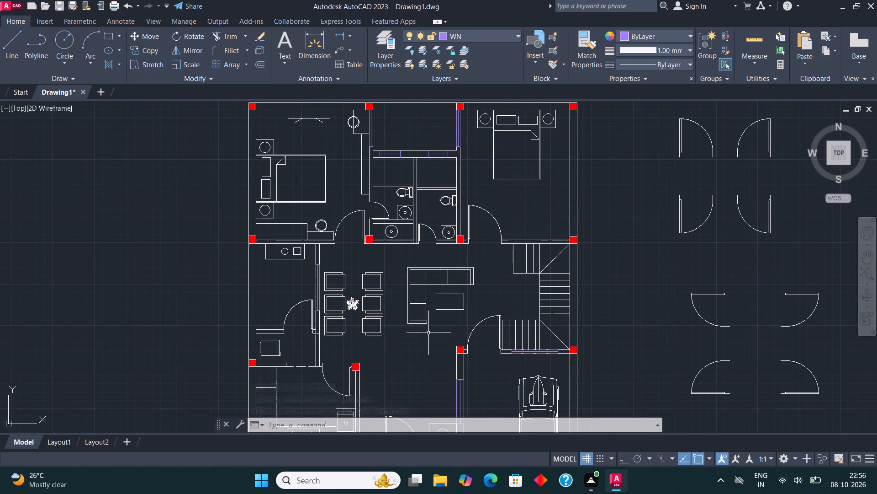
middle_drag(428, 333, 431, 272)
middle_drag(444, 328, 447, 269)
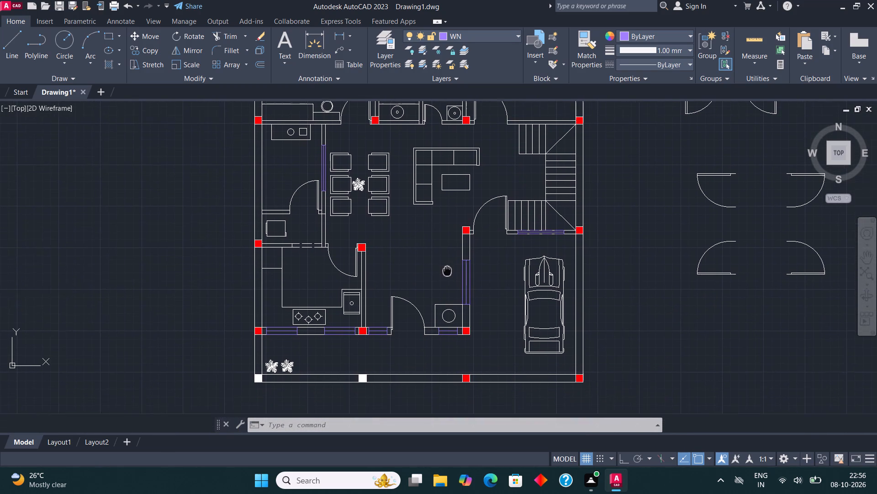
middle_drag(447, 269, 447, 266)
middle_drag(449, 268, 450, 270)
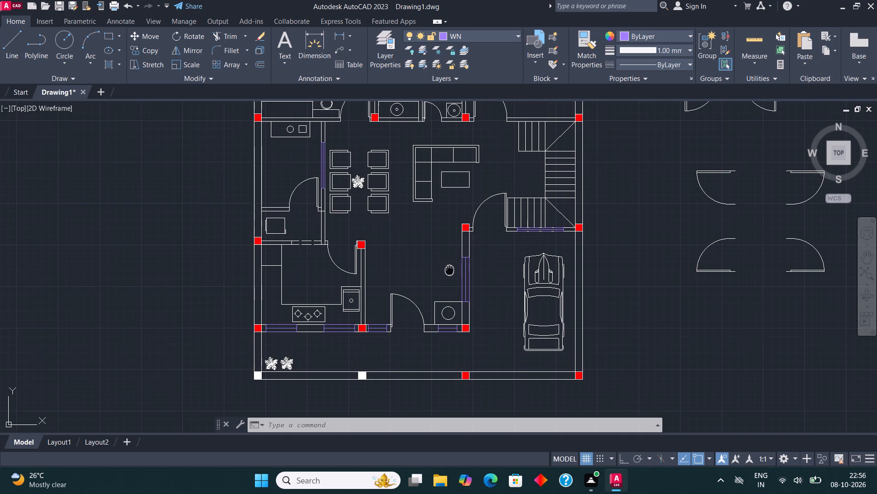
Trim away the inner line of the front boundary wall between the two columns in front of the car.
middle_drag(450, 270, 455, 314)
scroll(454, 282, down, 1)
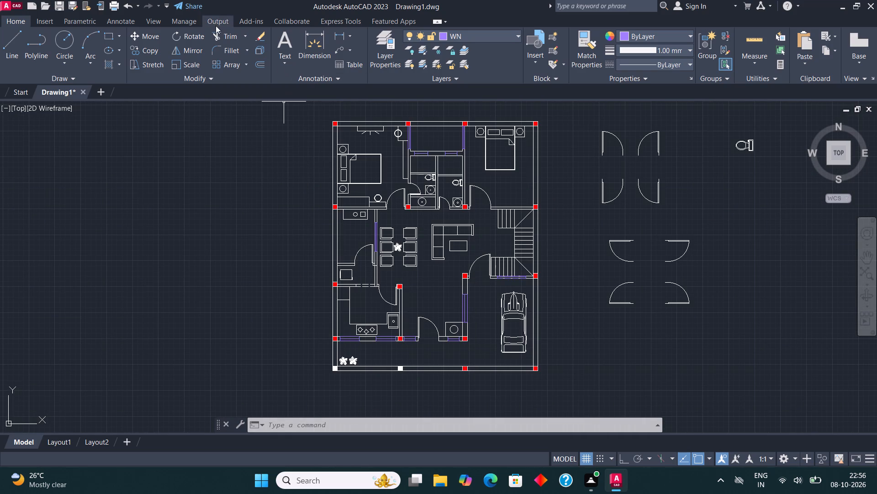
click(227, 36)
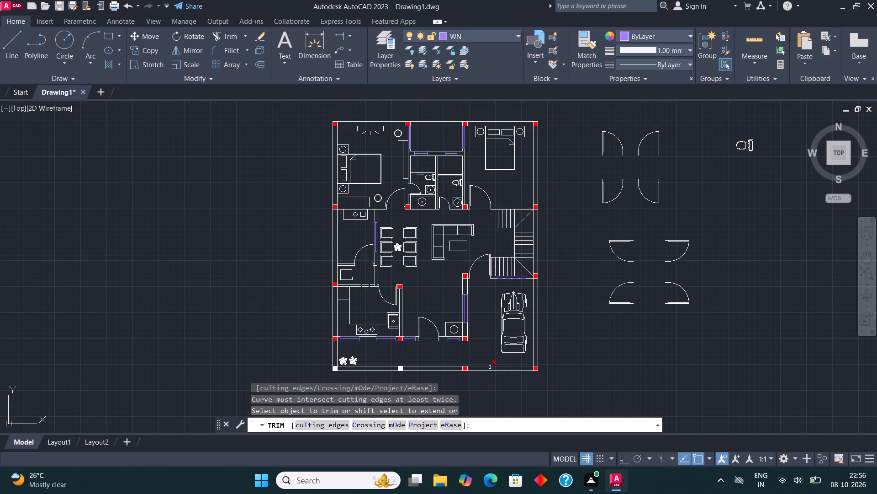
click(491, 368)
click(486, 362)
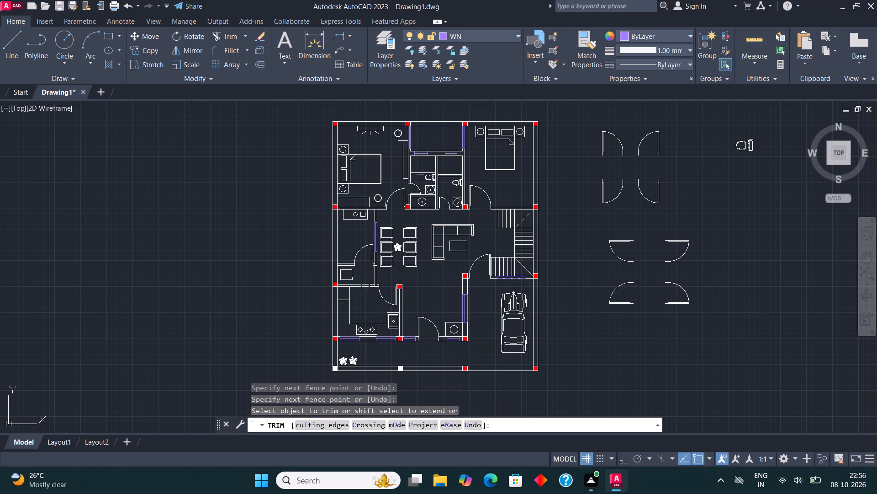
key(Escape)
Make WALL the current layer and fill the three segments of the rear wall between the columns with solid hatch.
middle_drag(431, 219, 428, 285)
scroll(337, 212, up, 1)
middle_drag(380, 185, 331, 263)
scroll(331, 263, up, 2)
click(477, 37)
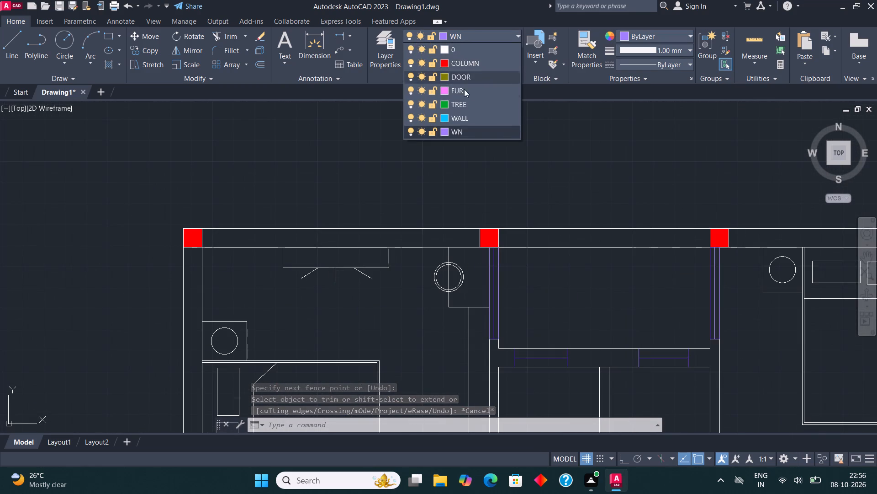
click(470, 118)
key(h)
key(Return)
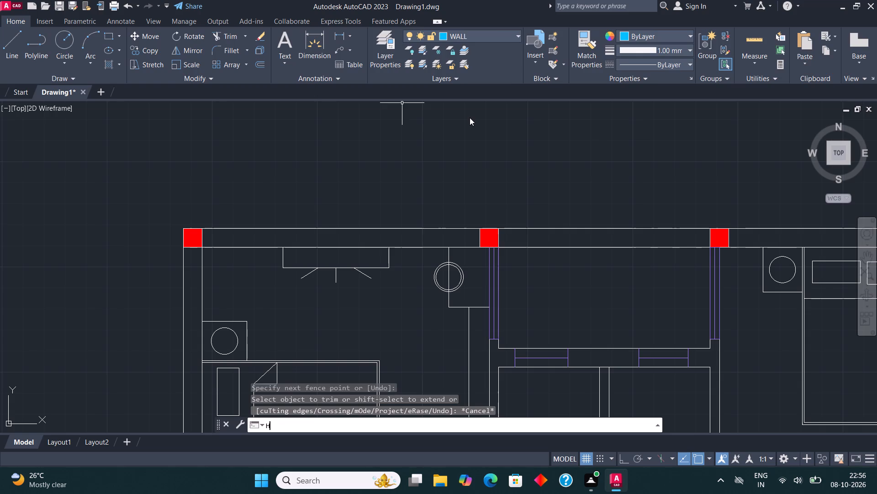
click(423, 236)
click(559, 234)
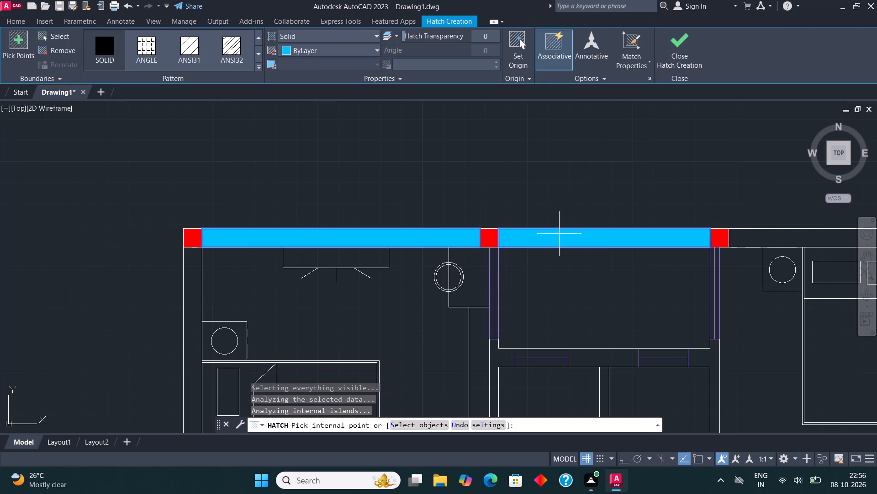
scroll(391, 246, down, 2)
scroll(579, 247, up, 2)
click(578, 237)
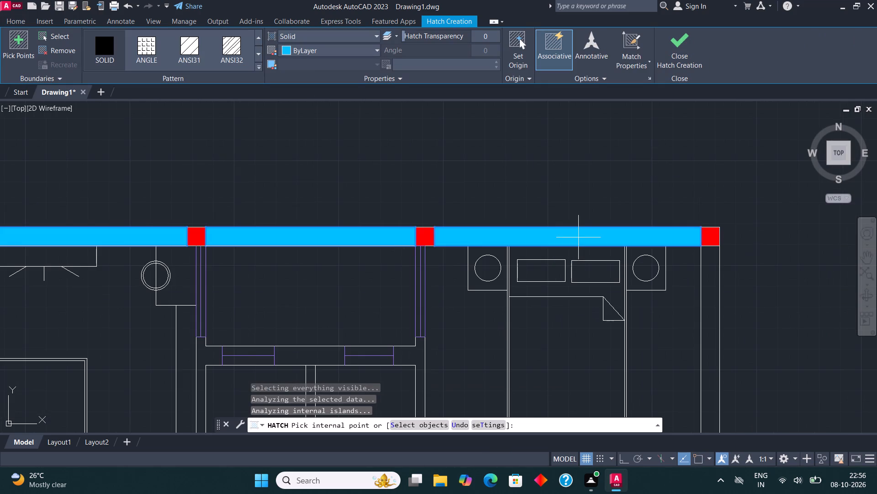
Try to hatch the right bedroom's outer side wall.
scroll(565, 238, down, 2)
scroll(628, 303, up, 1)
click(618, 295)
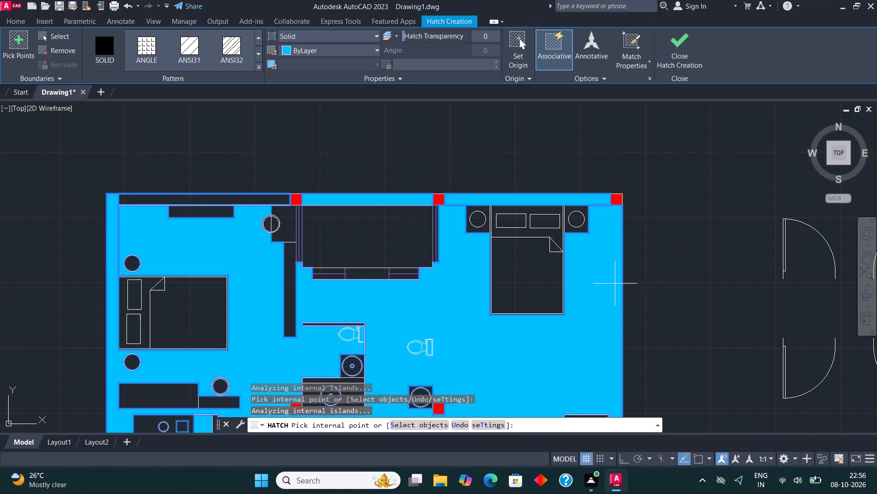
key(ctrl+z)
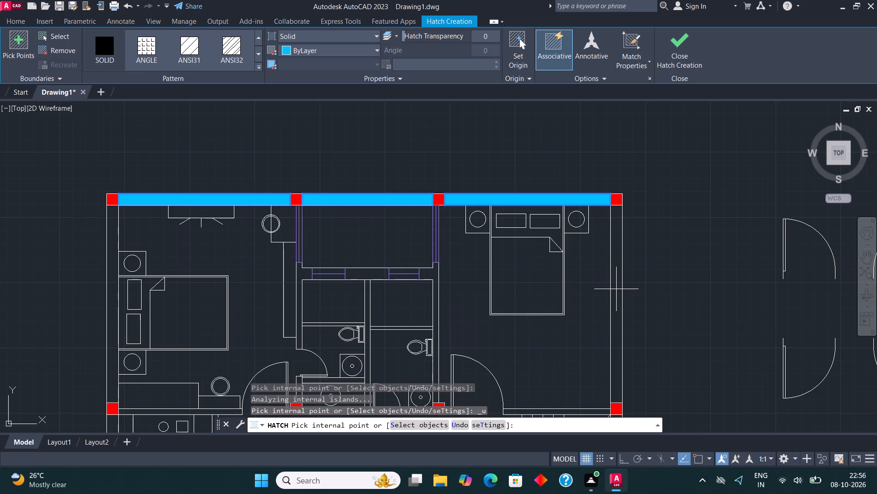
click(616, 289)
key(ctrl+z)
Hatch the wall segments around the two bathroom windows, the bathrooms' side walls, their cross partitions and the wall between them.
scroll(617, 265, down, 1)
scroll(407, 275, up, 3)
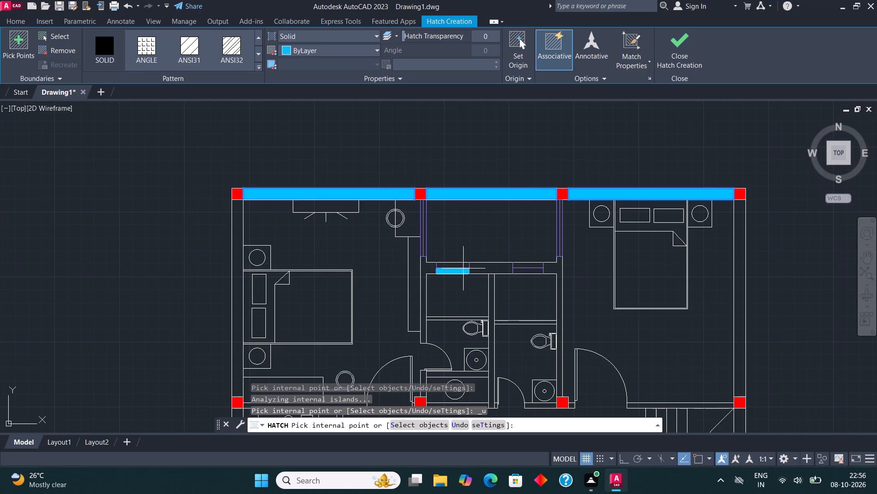
click(430, 268)
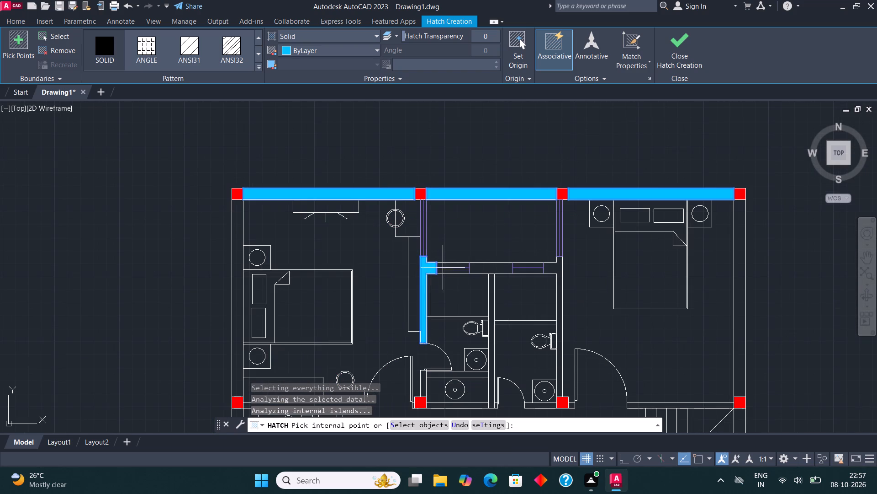
click(476, 267)
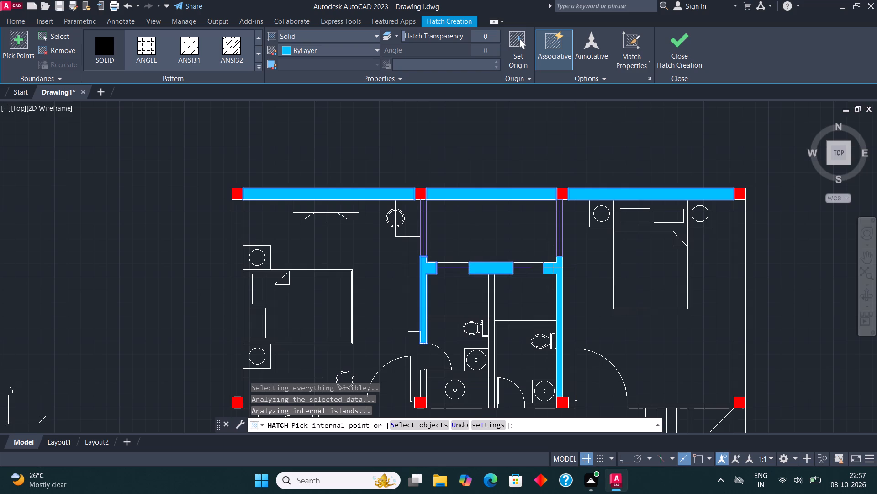
click(554, 268)
click(523, 323)
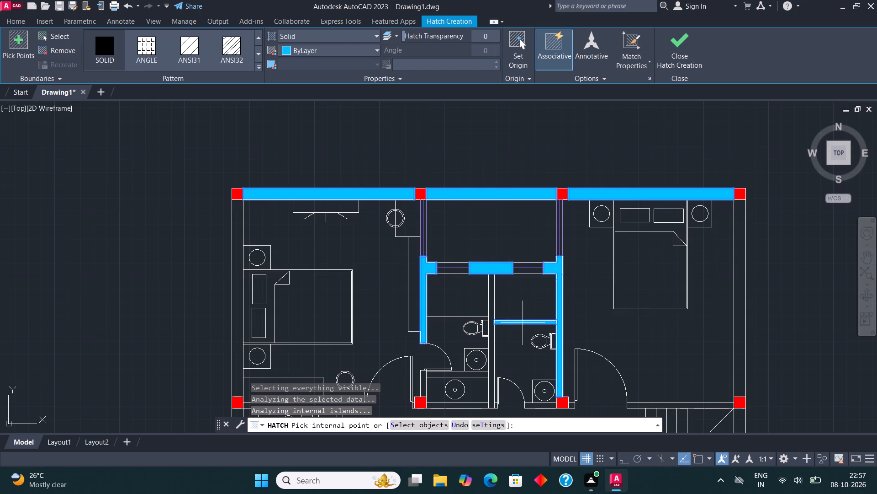
click(475, 318)
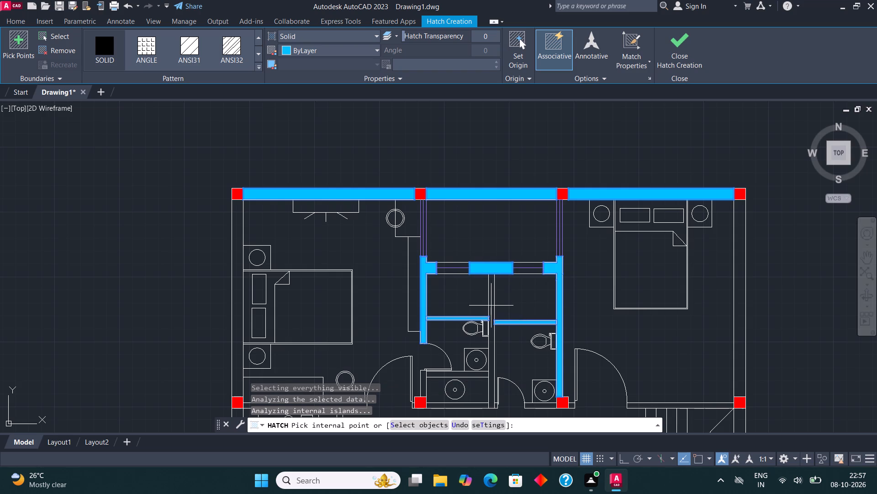
click(491, 301)
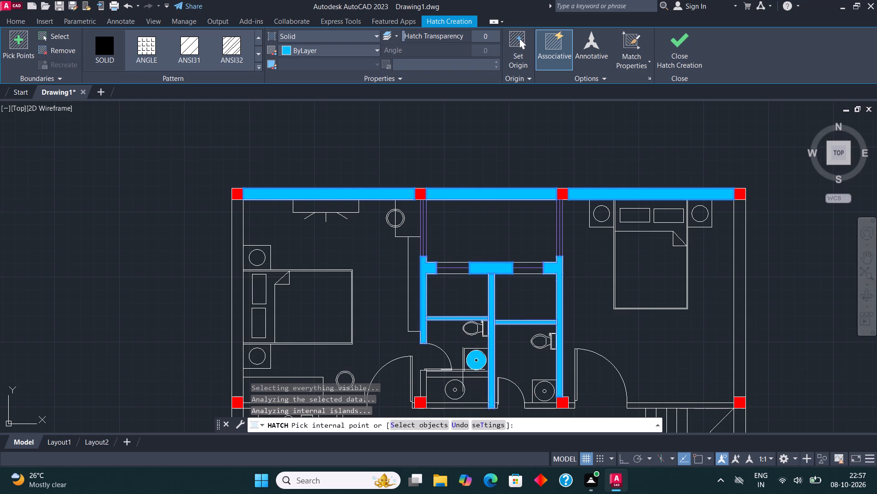
Hatch the wall above the wash area and the bathrooms' lower wall segments, including the short pieces beside the door openings.
click(451, 375)
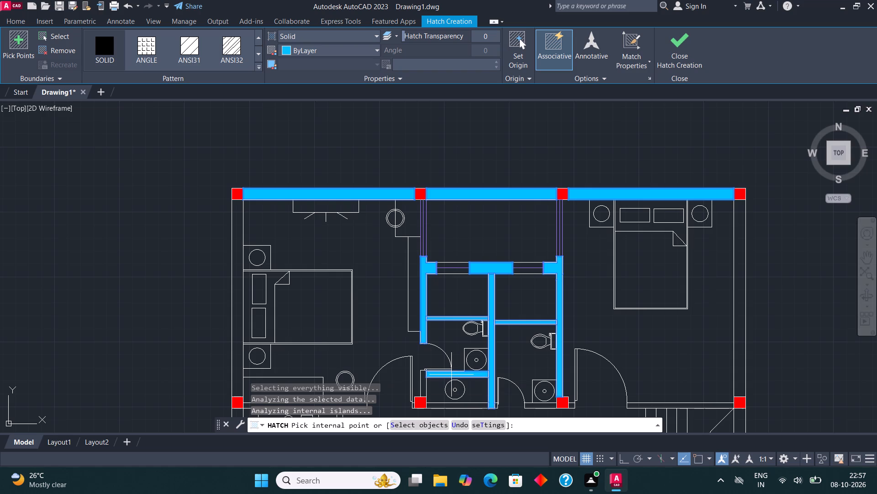
click(539, 405)
click(571, 406)
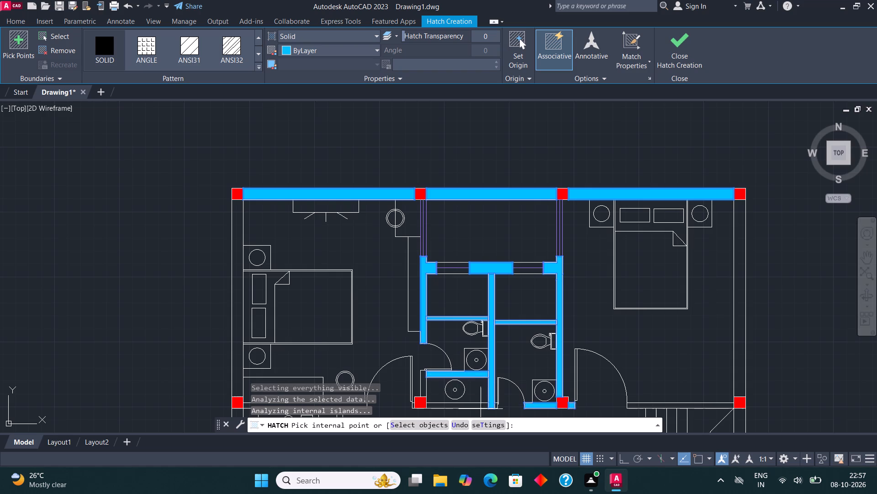
click(477, 406)
scroll(491, 413, up, 2)
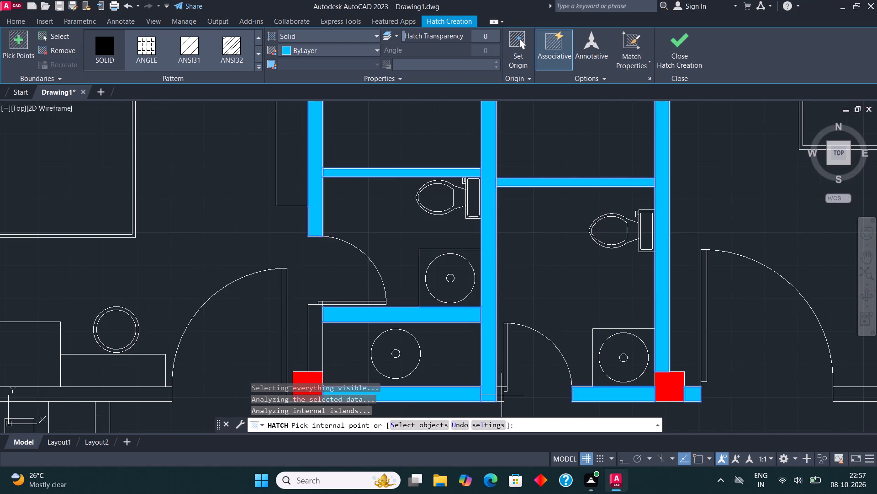
click(502, 395)
scroll(502, 395, down, 2)
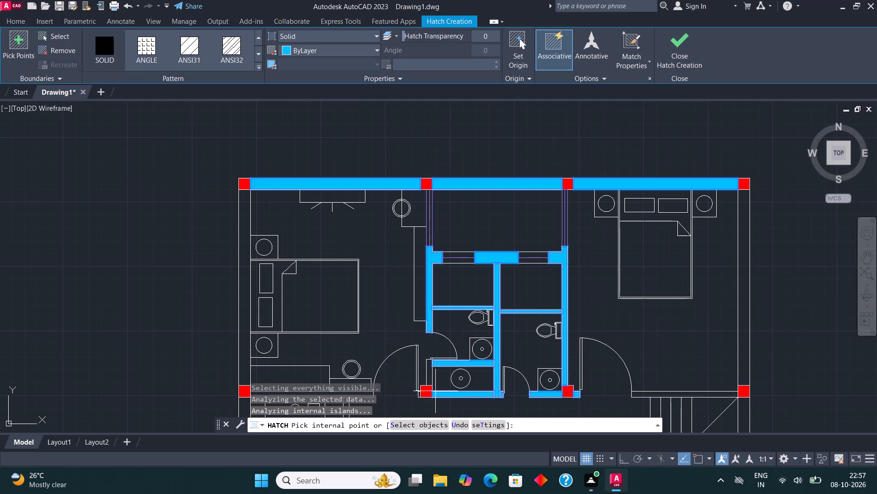
scroll(415, 394, up, 3)
click(422, 393)
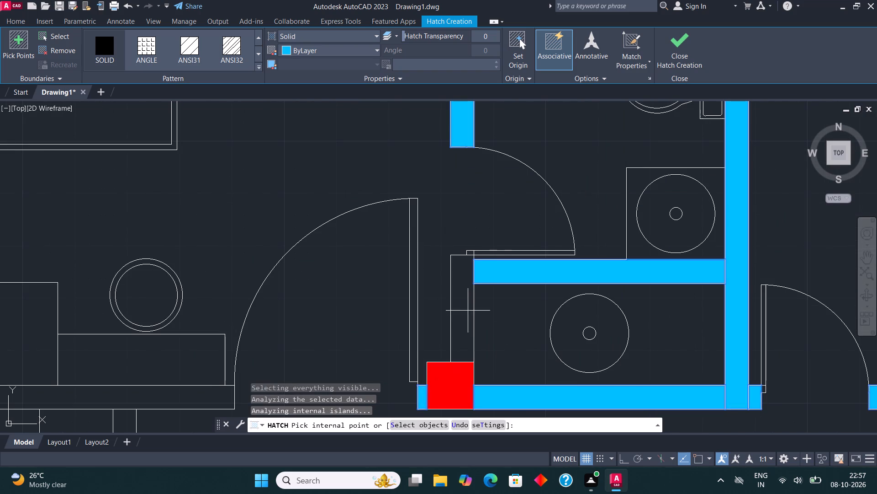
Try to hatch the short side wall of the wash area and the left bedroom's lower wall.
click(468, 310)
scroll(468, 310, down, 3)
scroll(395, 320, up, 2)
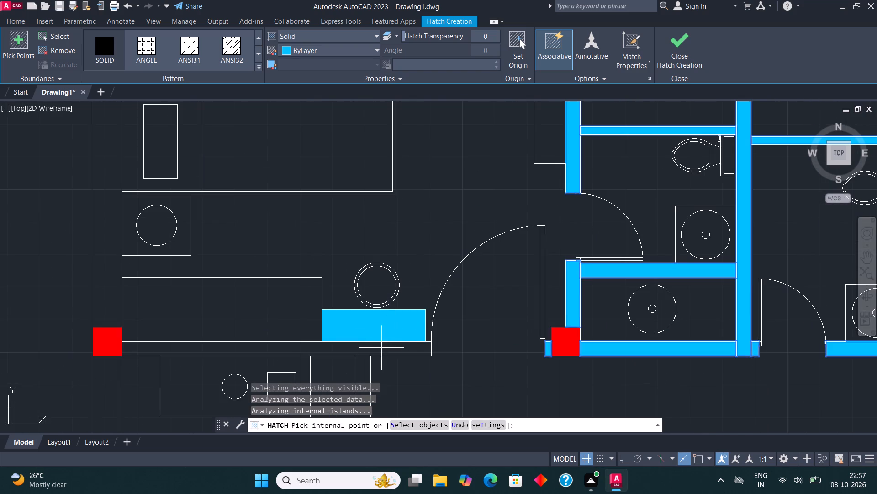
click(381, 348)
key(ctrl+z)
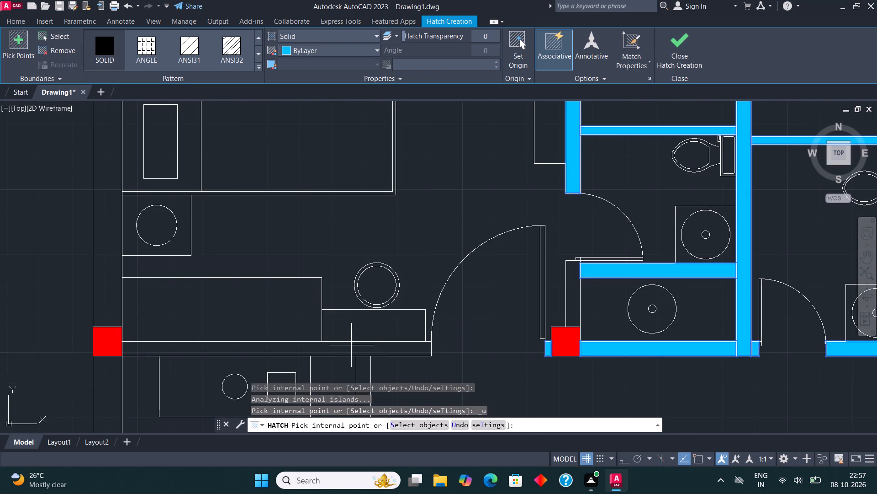
Hatch the left bedroom's outer side wall between its two corner columns.
scroll(331, 354, down, 1)
click(194, 268)
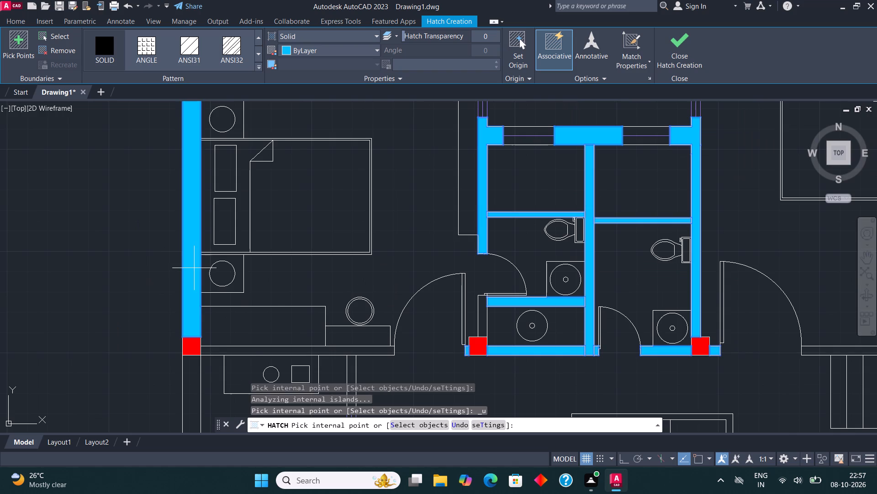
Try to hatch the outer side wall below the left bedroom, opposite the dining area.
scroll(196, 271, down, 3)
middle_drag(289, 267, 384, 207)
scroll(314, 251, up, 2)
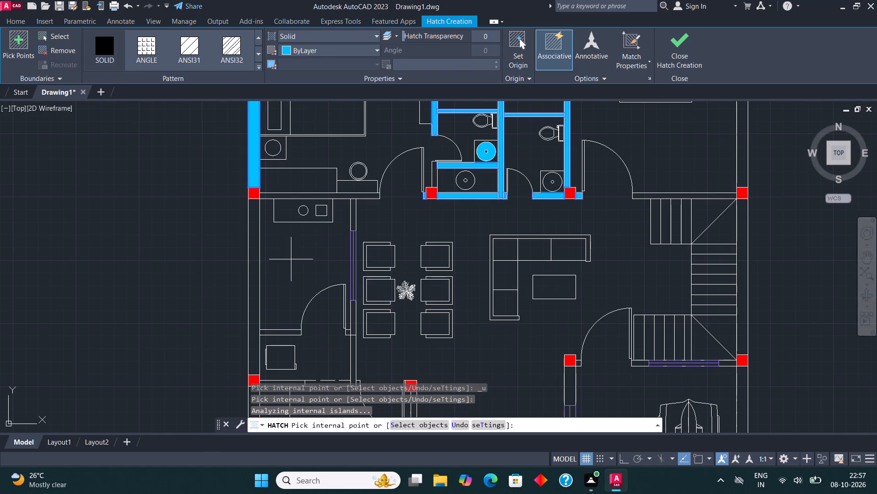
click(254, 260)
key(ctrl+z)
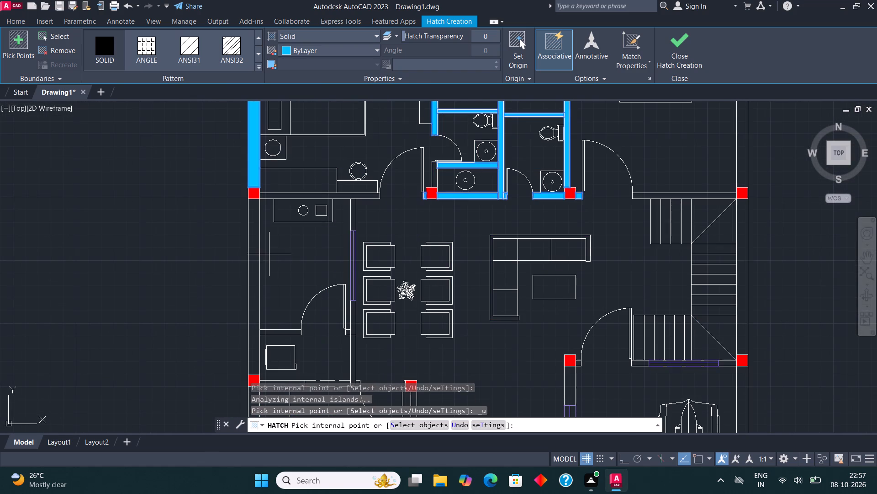
Hatch the cross partition, the dining-side wall below the window and the lower wall pieces of the rooms beside the dining area.
scroll(271, 328, up, 2)
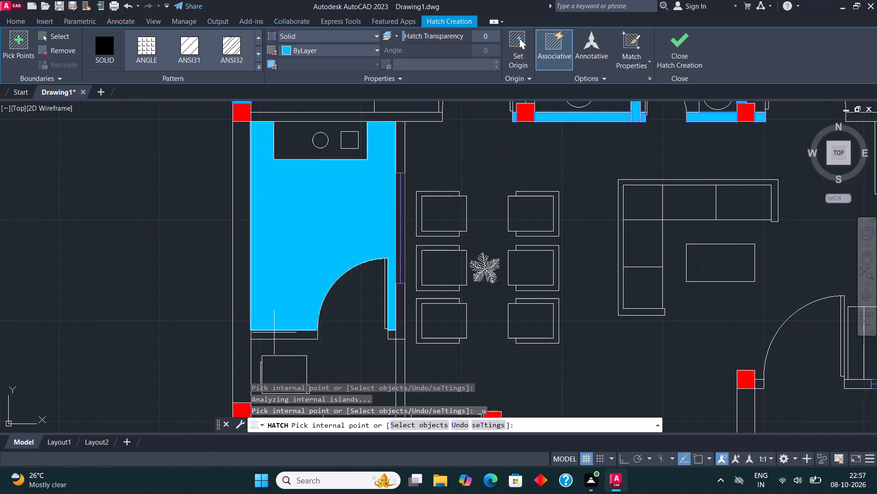
click(277, 335)
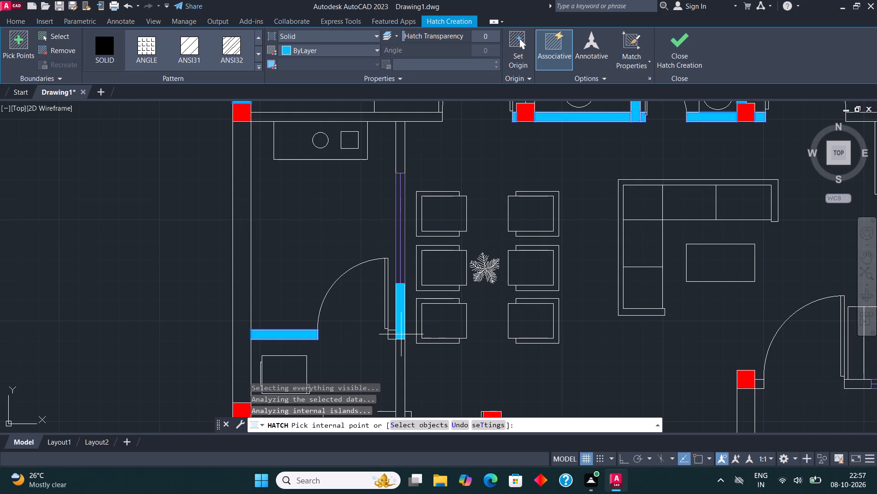
click(401, 334)
scroll(400, 334, up, 2)
click(379, 334)
scroll(383, 330, down, 4)
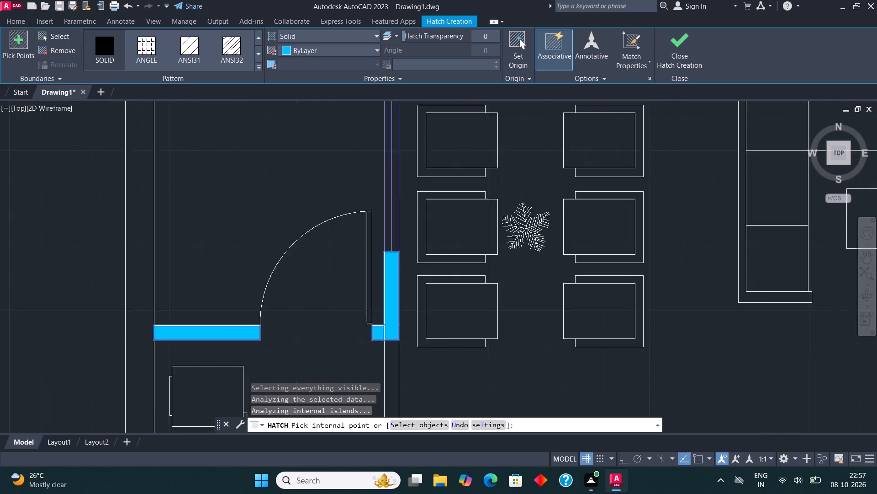
scroll(383, 330, down, 2)
scroll(380, 354, up, 3)
click(393, 338)
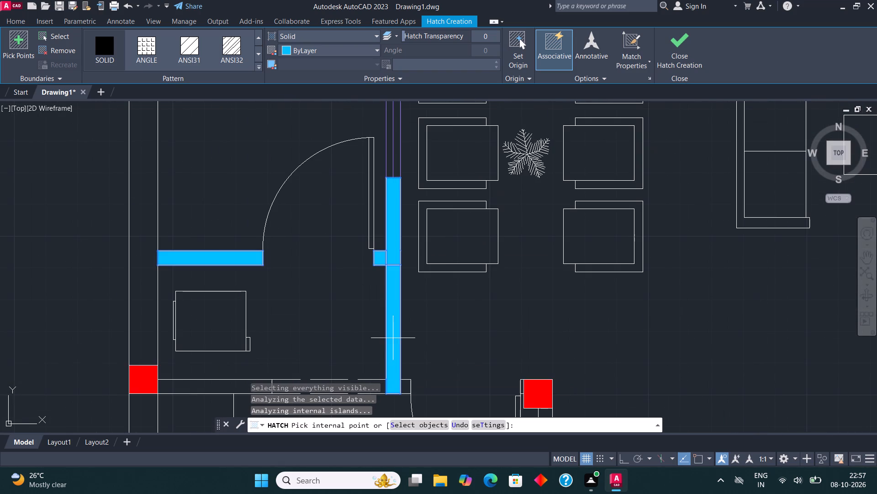
click(407, 385)
scroll(419, 344, down, 3)
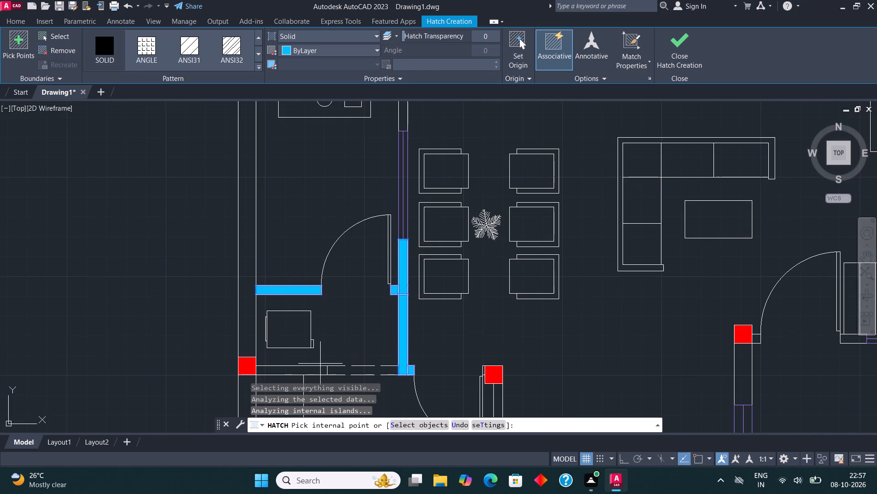
scroll(307, 374, up, 2)
click(296, 369)
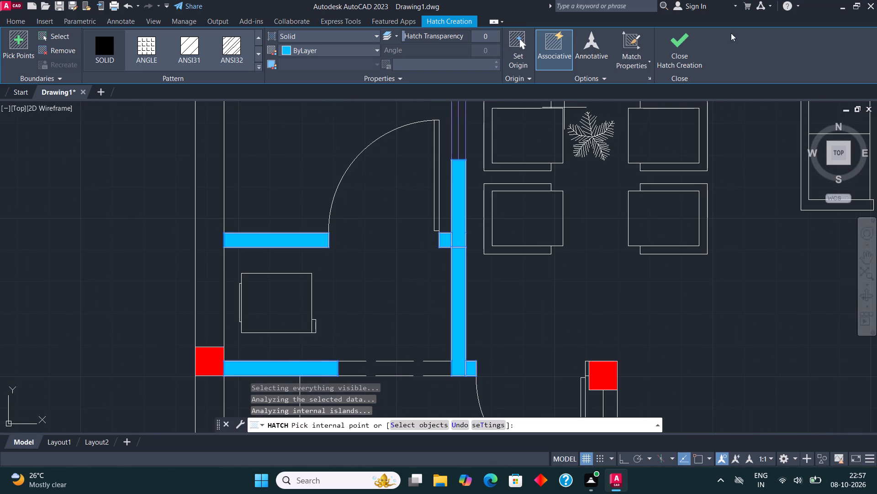
click(673, 41)
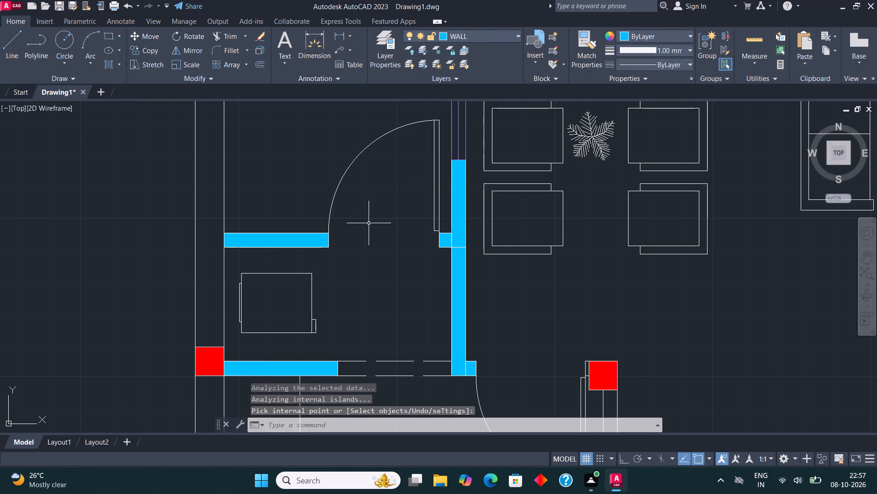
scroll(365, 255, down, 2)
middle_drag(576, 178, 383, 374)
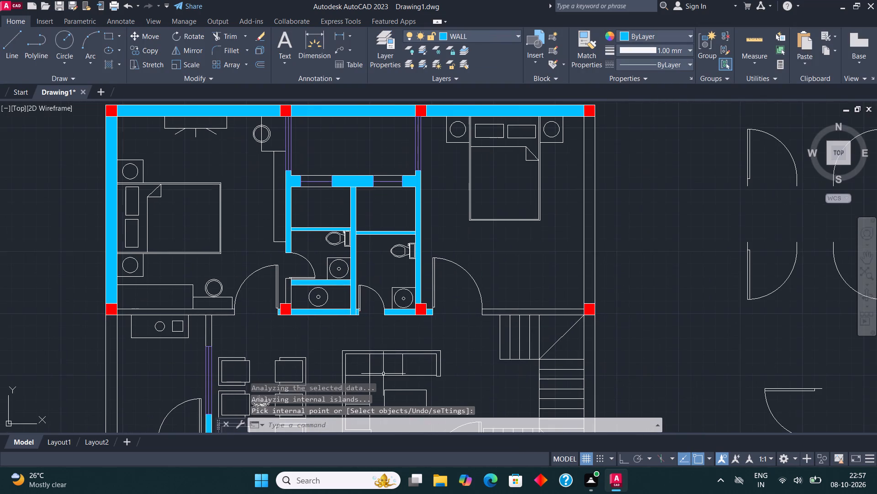
Hatch the right bedroom's outer side wall and the lower walls of both bedrooms with solid fill.
middle_drag(535, 249, 525, 246)
key(h)
key(Return)
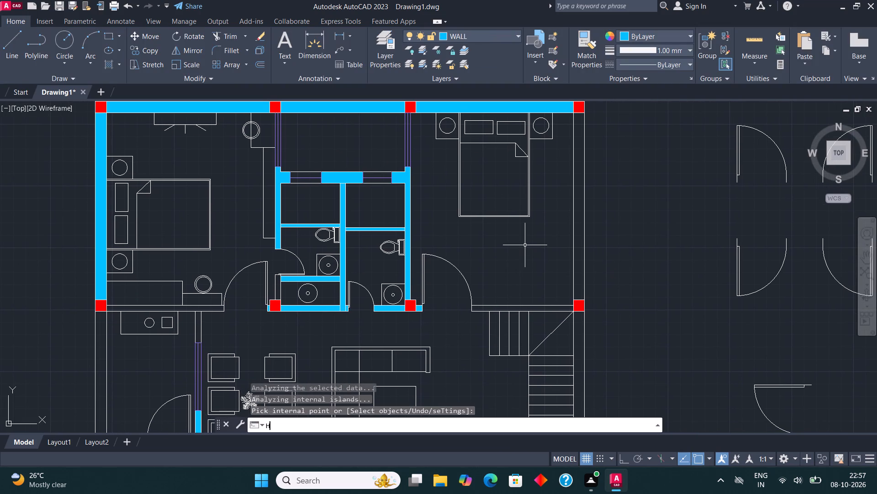
click(580, 207)
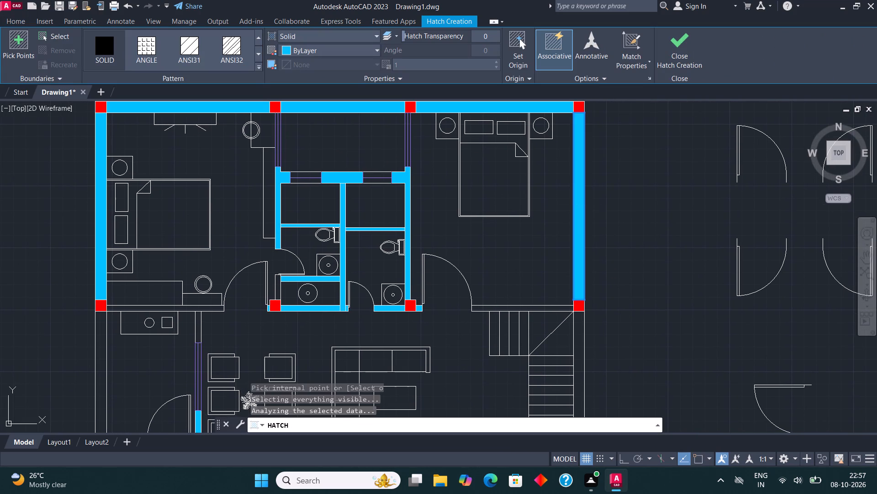
click(528, 309)
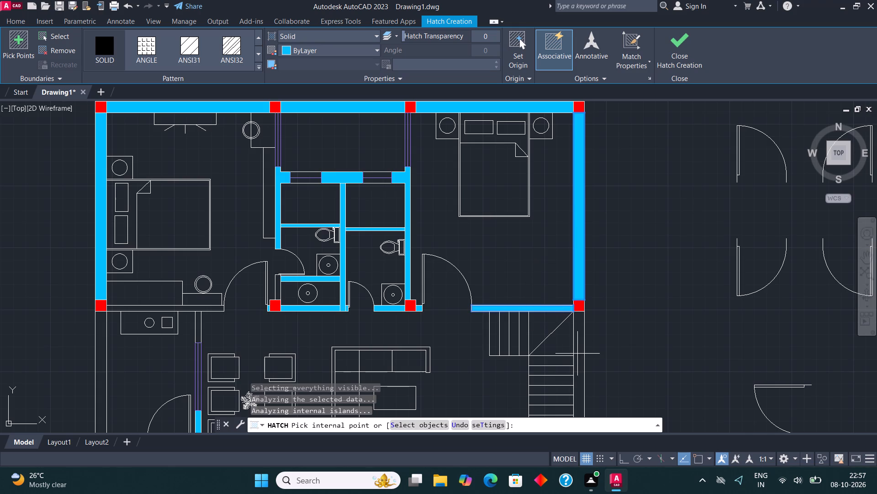
click(578, 354)
key(ctrl+z)
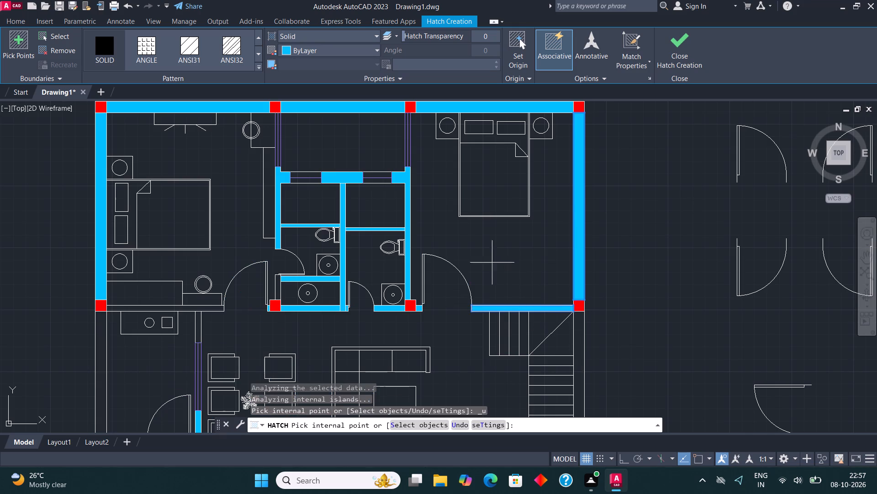
scroll(139, 315, up, 2)
click(151, 302)
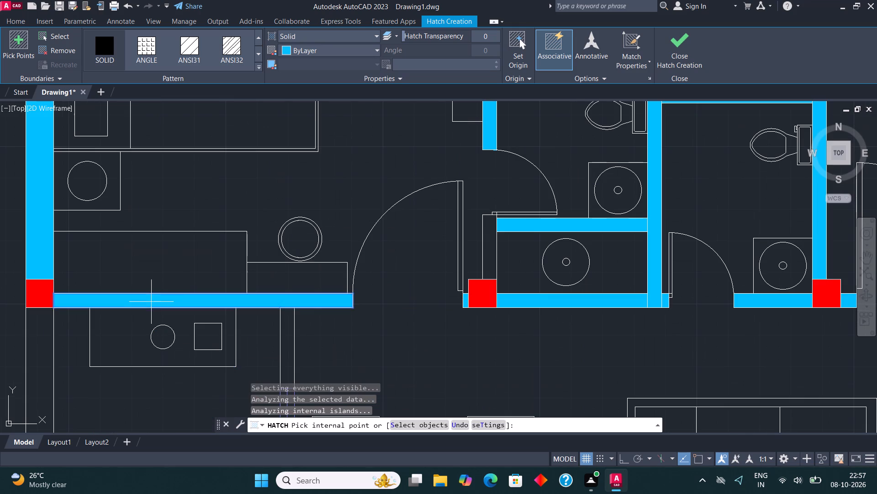
Hatch the outer side wall in column-to-column stretches from the left bedroom's lower corner past the wash area and kitchen to the front corner.
scroll(274, 290, down, 3)
middle_drag(300, 265, 330, 201)
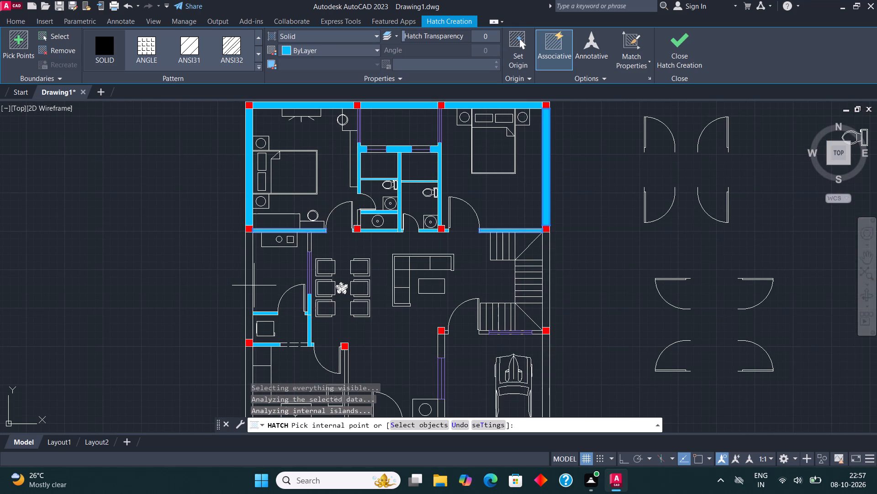
click(248, 283)
middle_drag(257, 307, 300, 242)
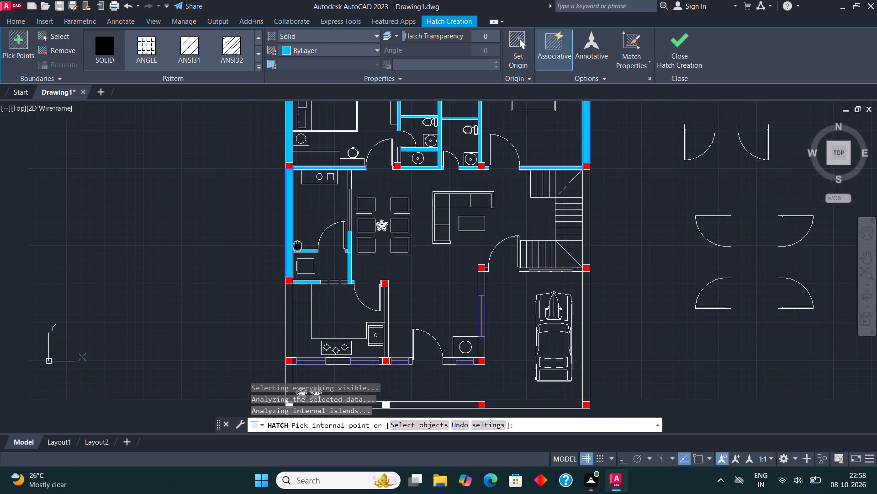
middle_drag(300, 242, 327, 193)
scroll(317, 274, up, 1)
click(320, 273)
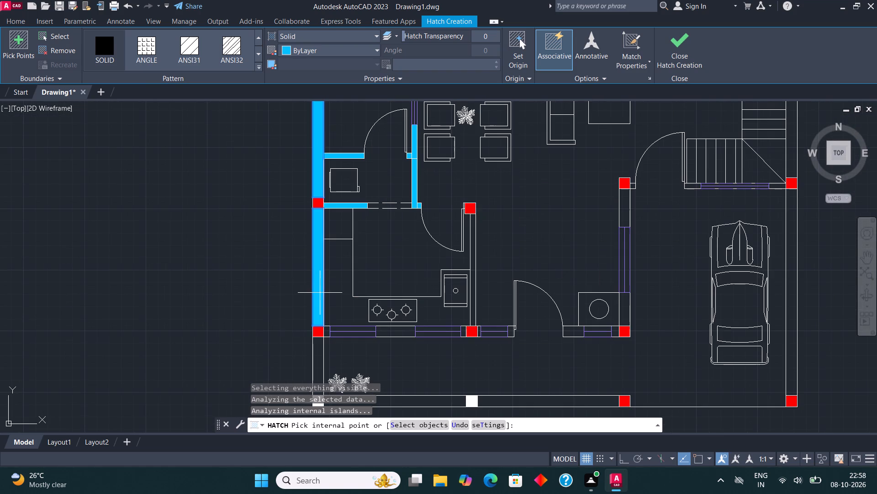
click(320, 357)
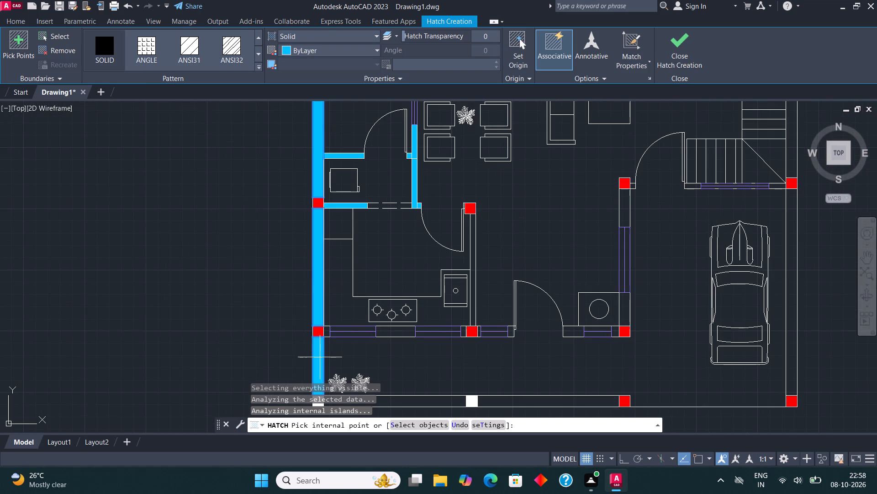
Hatch the kitchen's front wall pieces between the windows and beside the columns, up to the entrance door.
click(393, 330)
scroll(322, 338, up, 2)
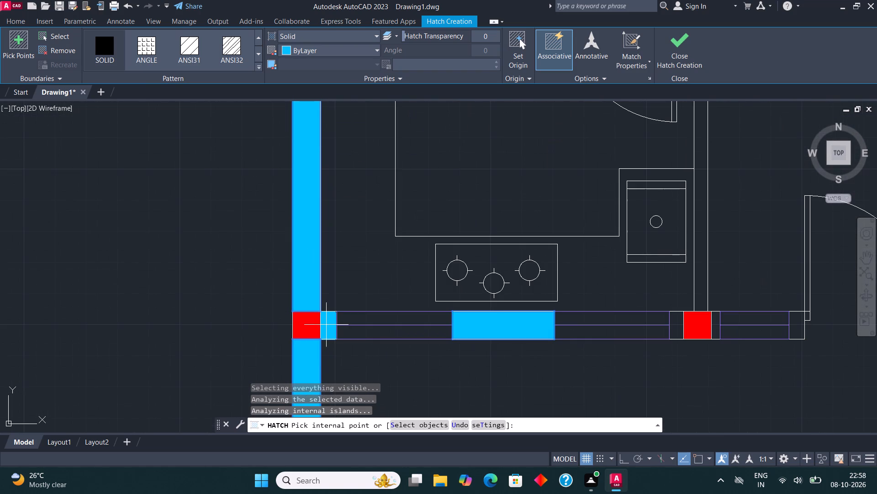
click(327, 325)
scroll(328, 325, down, 1)
scroll(542, 331, up, 1)
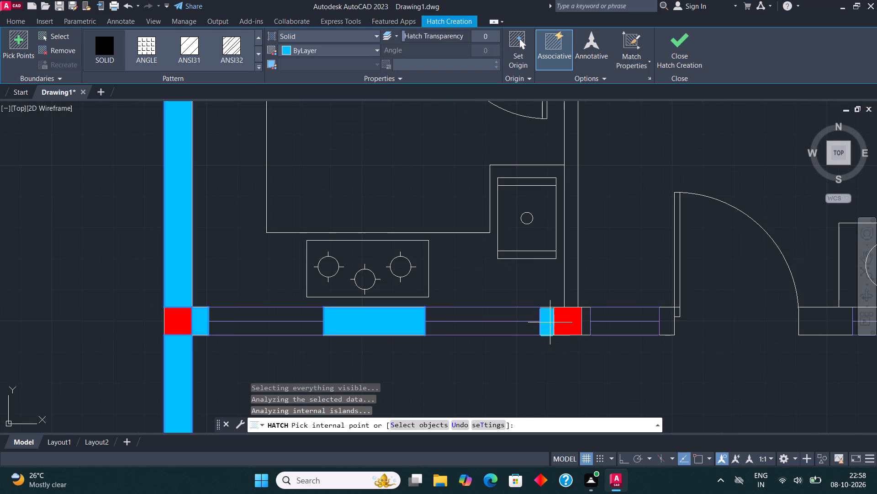
click(550, 322)
click(588, 321)
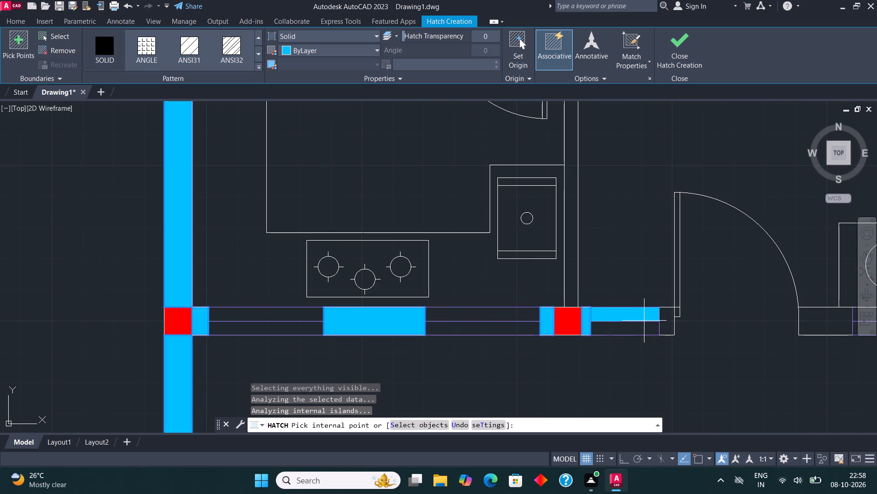
click(668, 321)
Hatch the kitchen's inner partition and the wall pieces around the corner column on the other side of the entrance door.
scroll(571, 327, down, 3)
scroll(571, 295, up, 2)
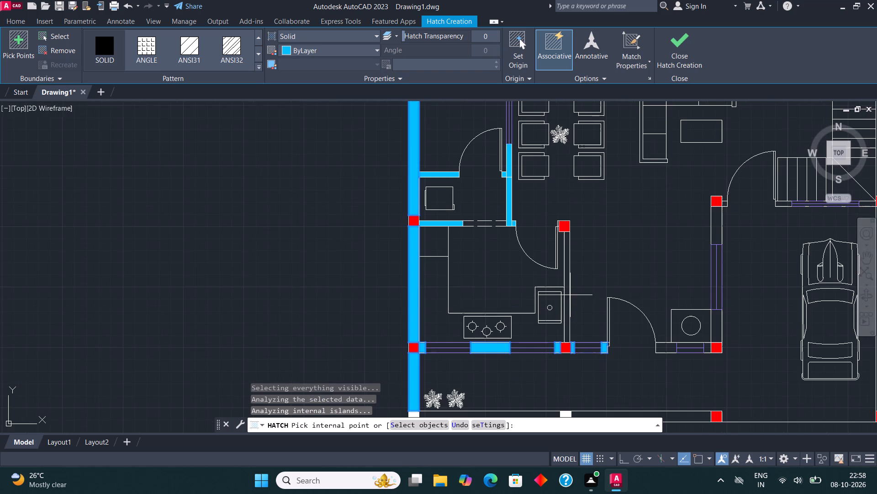
click(567, 280)
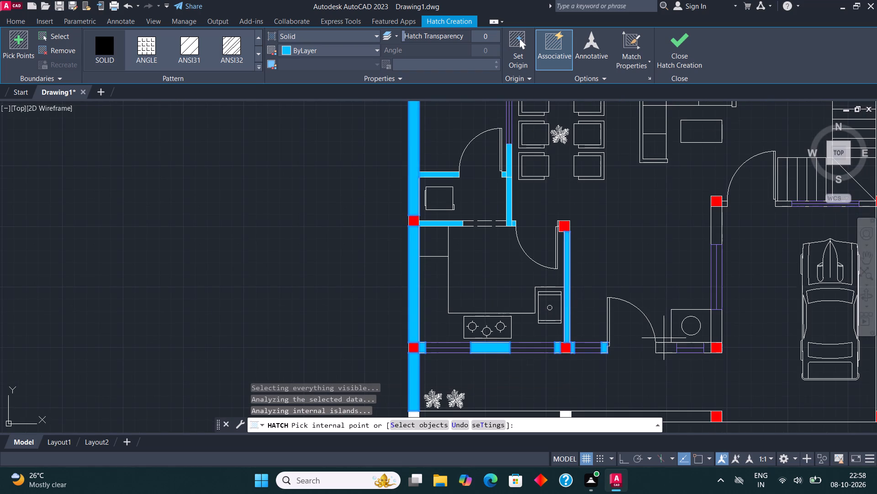
click(666, 347)
scroll(711, 338, up, 2)
click(725, 313)
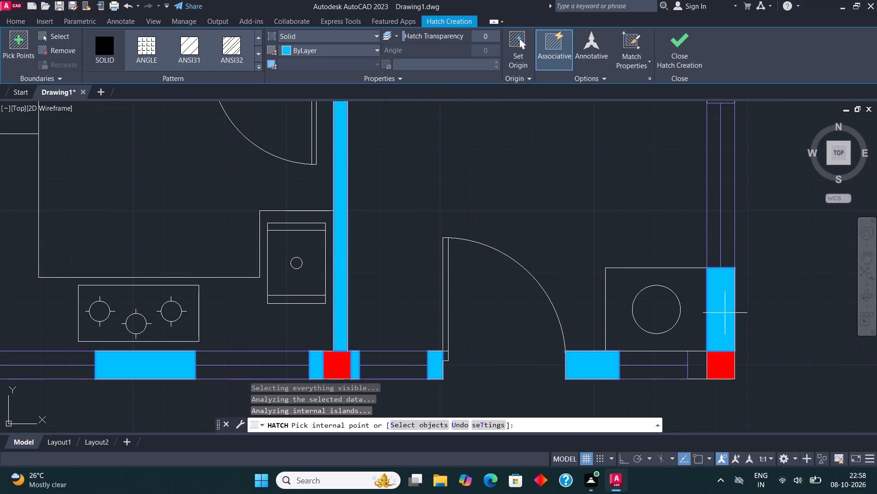
click(696, 366)
Hatch the wall above the parking-side window, the stub beside its column, and the wall pieces at both ends of the stair window.
scroll(661, 400, down, 3)
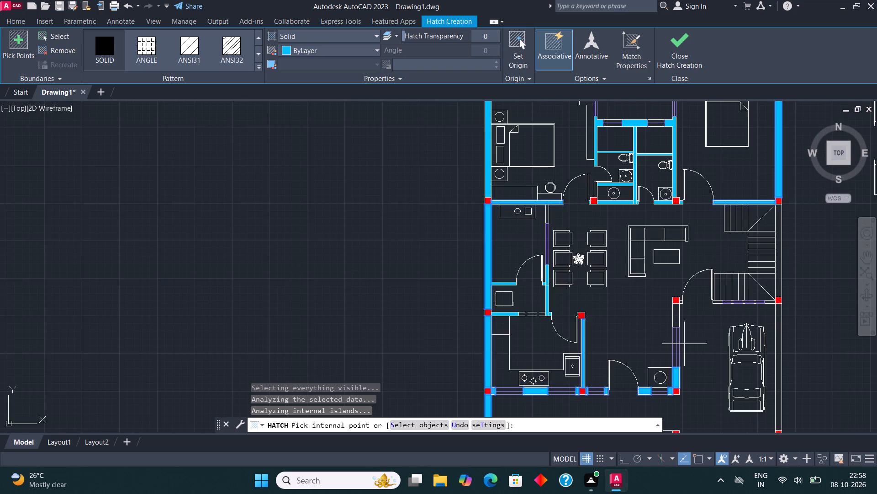
scroll(685, 335, up, 3)
click(643, 260)
scroll(642, 260, down, 3)
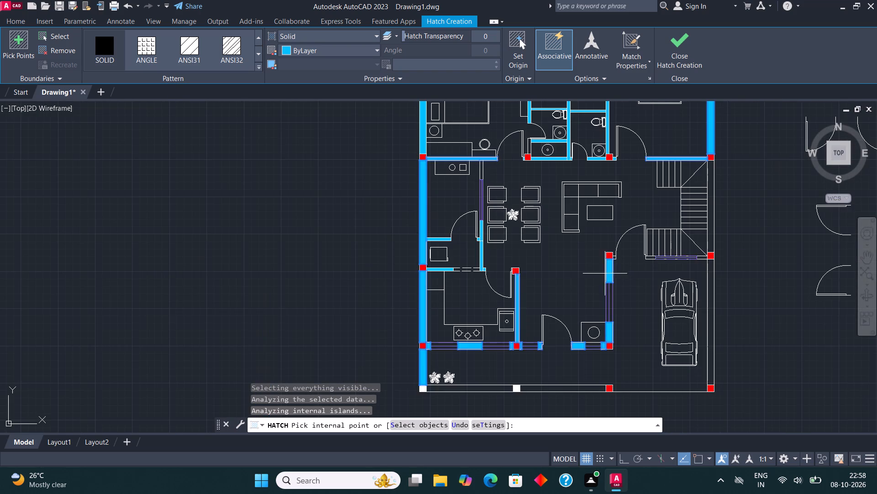
scroll(650, 266, up, 3)
click(494, 232)
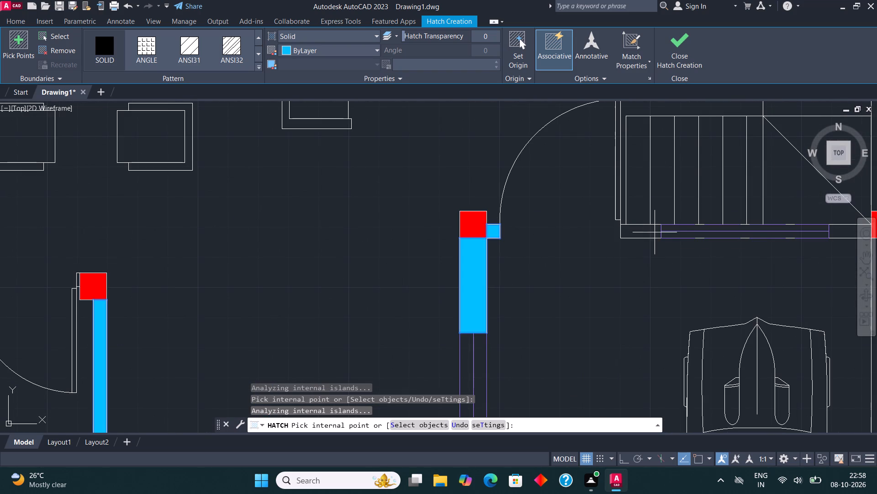
click(650, 233)
scroll(502, 319, down, 2)
scroll(646, 289, up, 2)
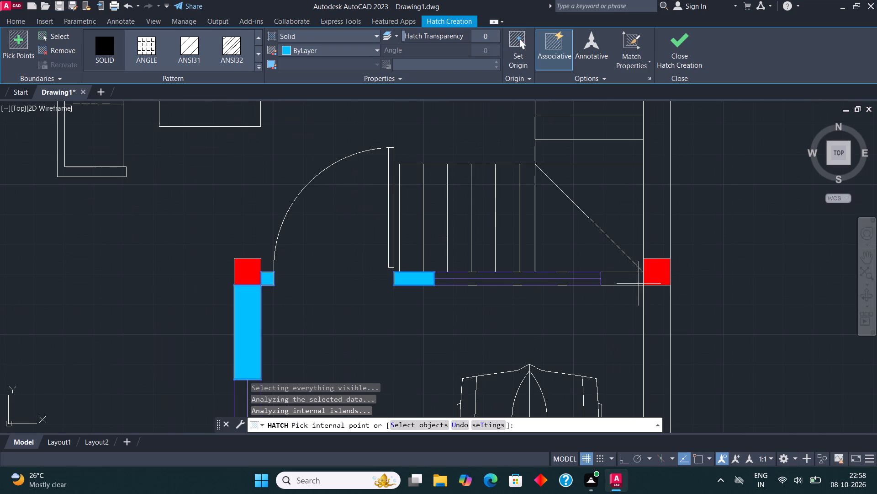
click(628, 282)
Hatch both stretches of the front boundary wall and the outer wall beside the staircase, and try to hatch the outer wall beside the car.
scroll(578, 227, down, 4)
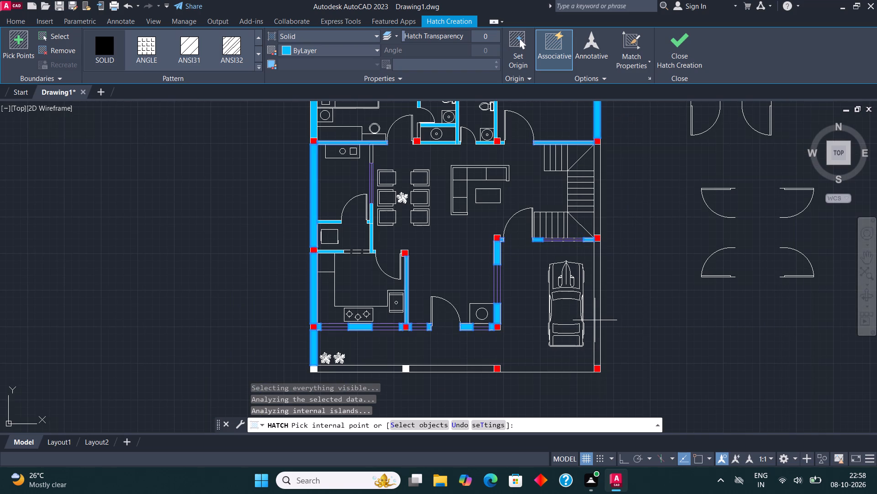
click(597, 317)
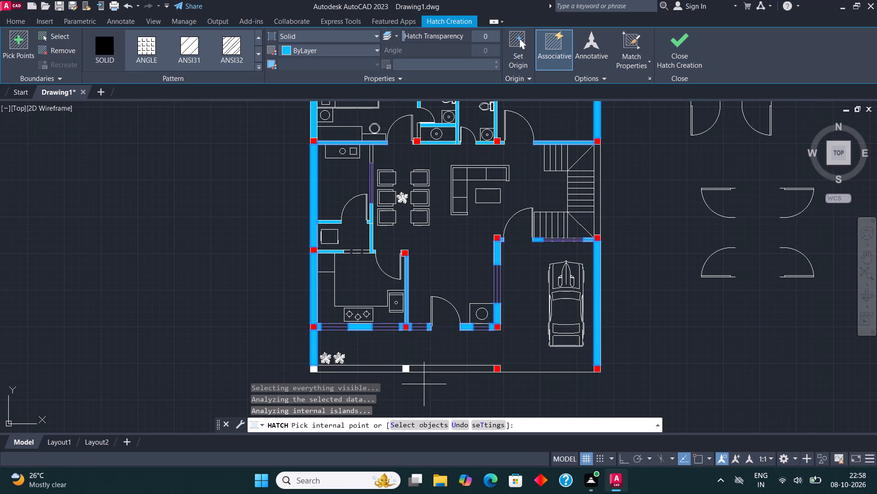
scroll(412, 376, up, 2)
click(428, 364)
click(328, 367)
scroll(342, 376, down, 2)
scroll(577, 205, up, 1)
click(544, 197)
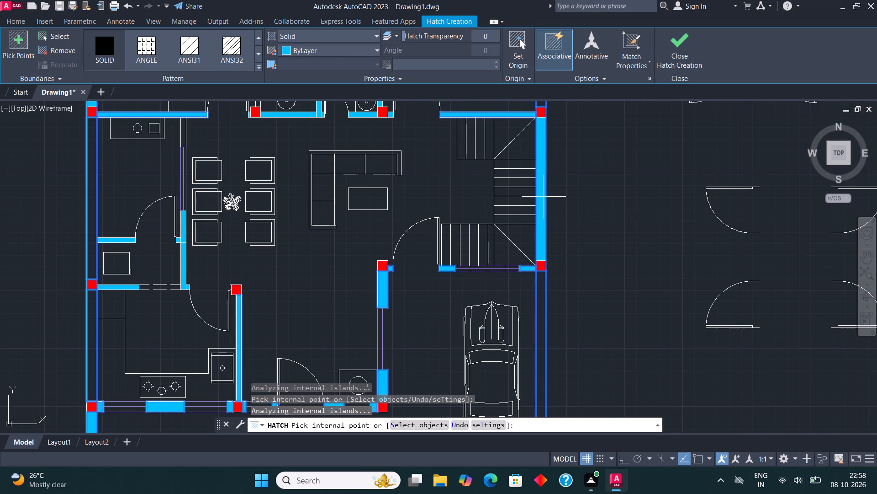
click(540, 349)
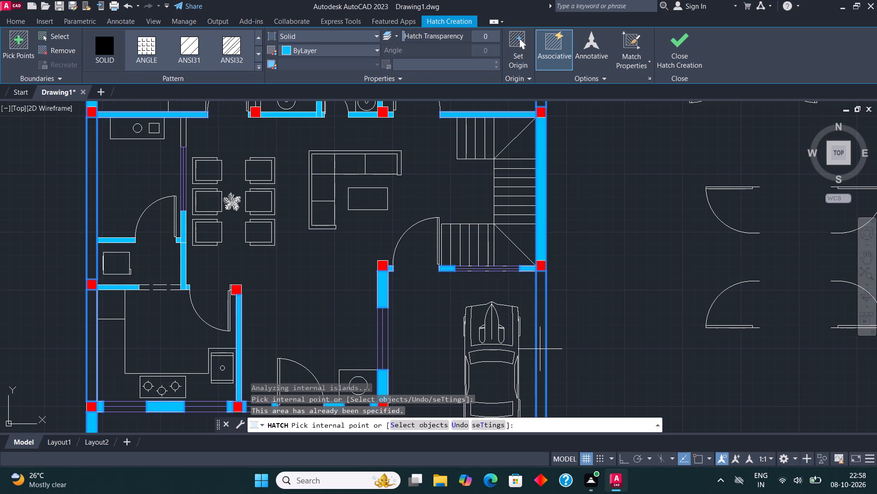
click(671, 41)
Hatch the outer side wall beside the parked car, between the stair column and the front corner column.
scroll(511, 218, down, 2)
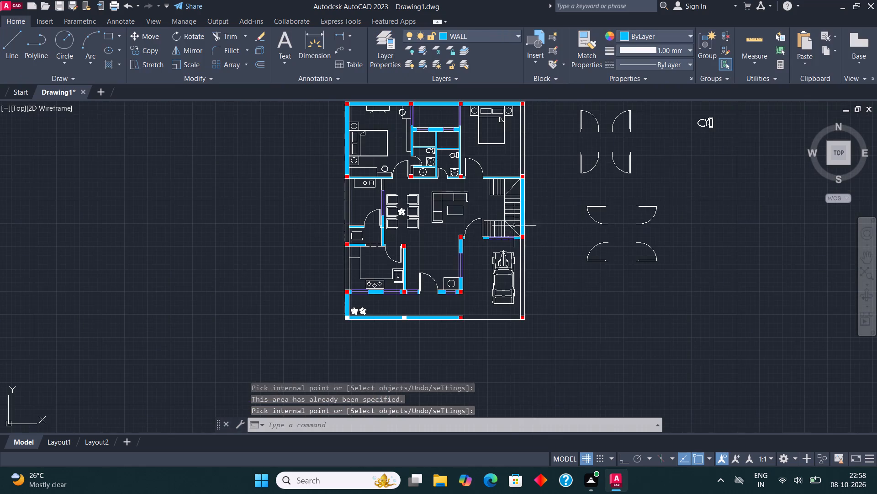
scroll(522, 267, up, 2)
key(h)
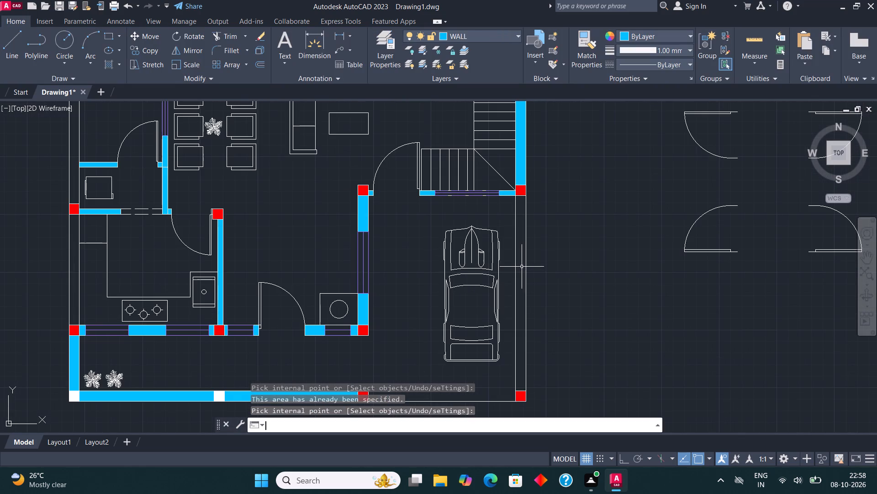
key(Return)
click(521, 281)
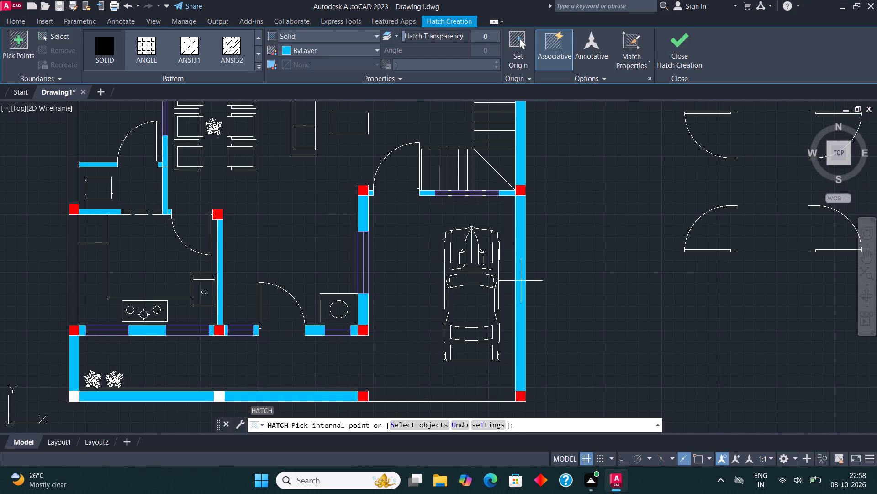
click(685, 43)
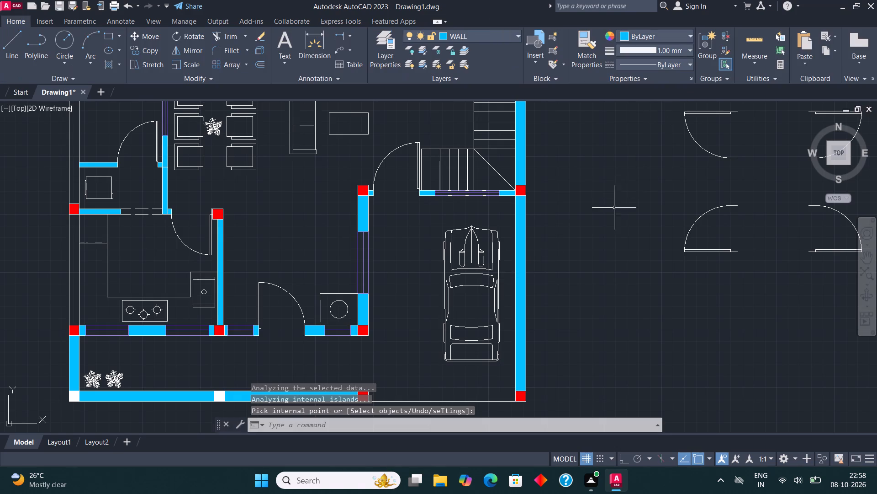
Hatch the outer side wall beside the kitchen and the wash area, and the dining-side wall piece above the window.
scroll(564, 245, down, 1)
scroll(389, 319, up, 2)
scroll(389, 319, down, 1)
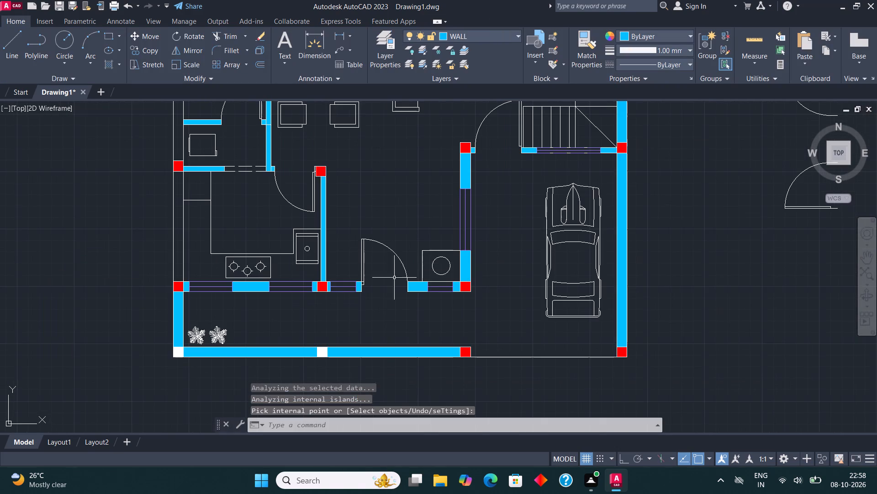
middle_drag(398, 267, 480, 288)
key(h)
key(Return)
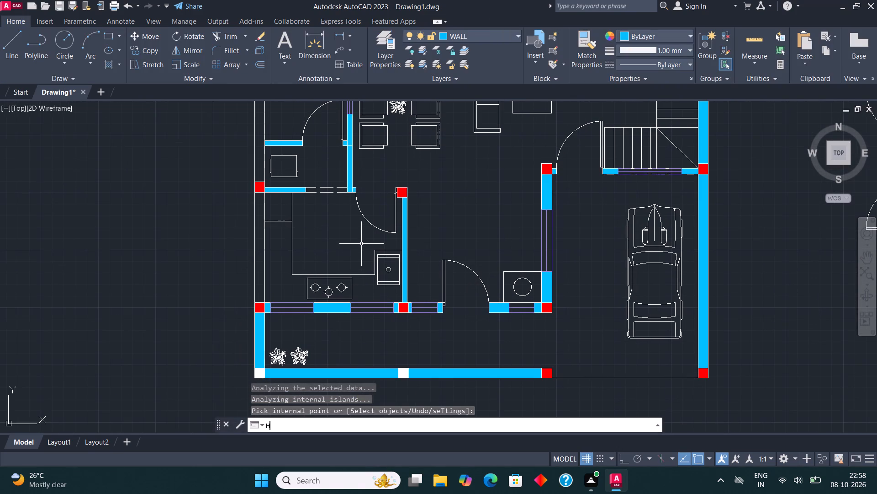
click(260, 238)
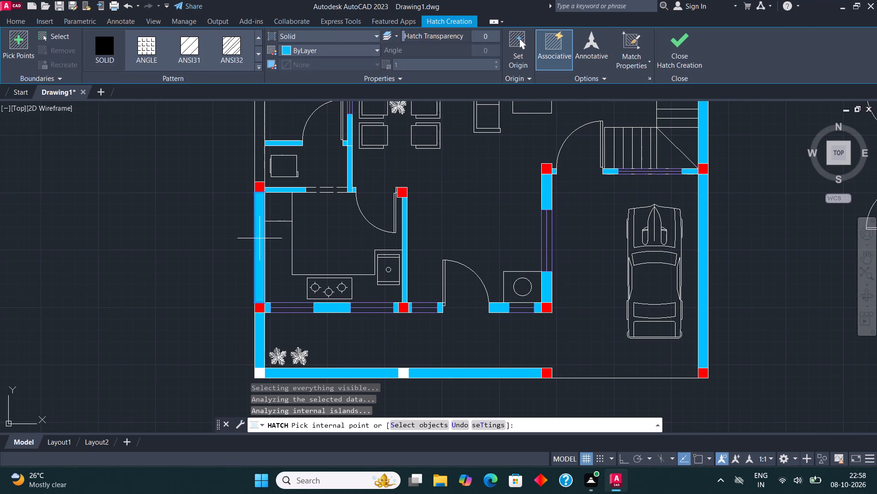
scroll(272, 248, down, 1)
middle_drag(280, 256, 295, 337)
scroll(289, 232, up, 2)
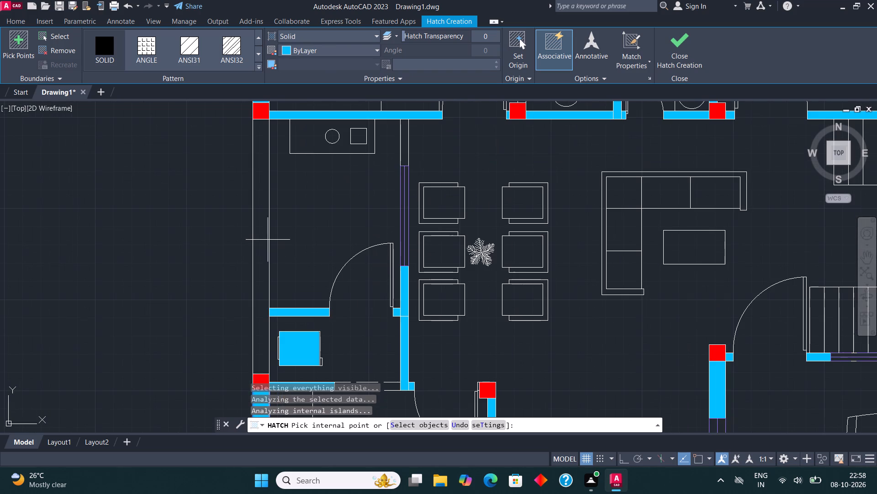
click(263, 238)
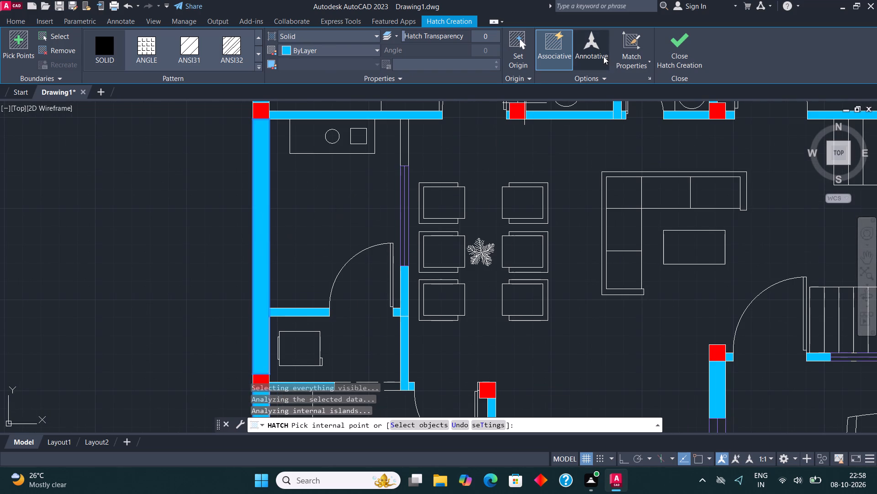
click(407, 140)
scroll(407, 148, down, 2)
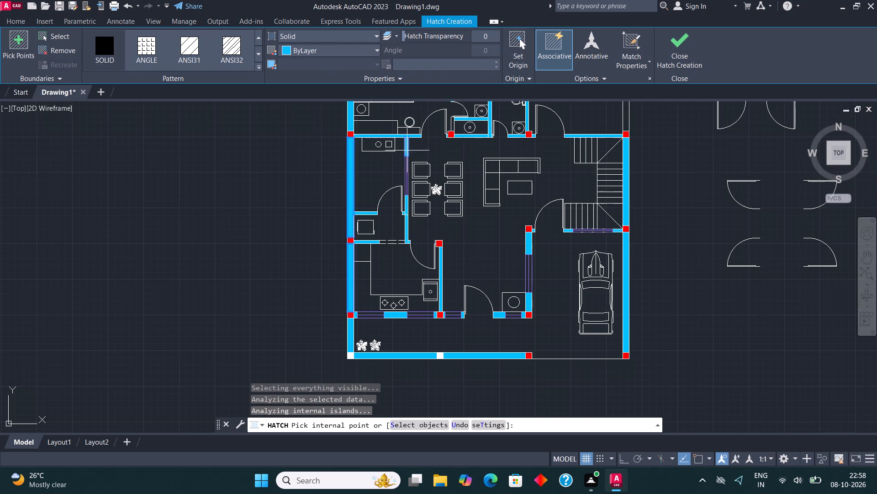
click(677, 42)
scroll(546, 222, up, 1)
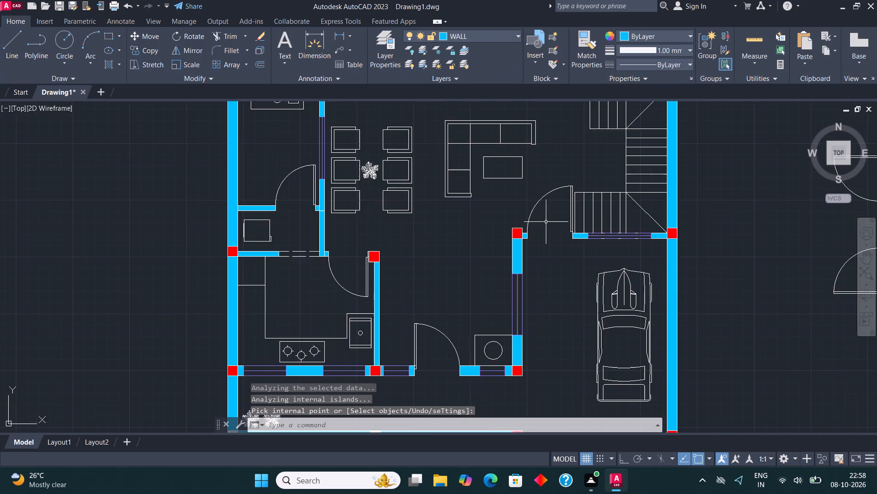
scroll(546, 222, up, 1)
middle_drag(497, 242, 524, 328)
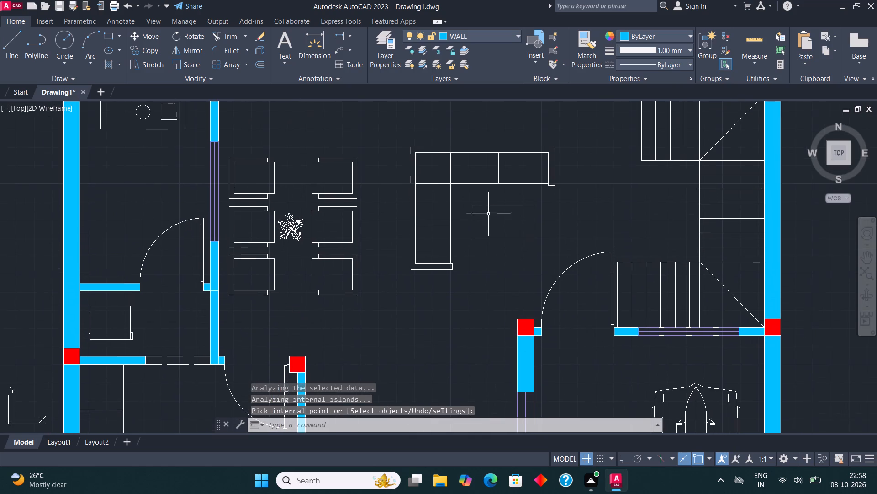
Hatch the short wall stub between the toilet door and the column, and the outer side wall beside the east bedroom.
middle_drag(491, 203, 508, 344)
middle_drag(469, 237, 390, 369)
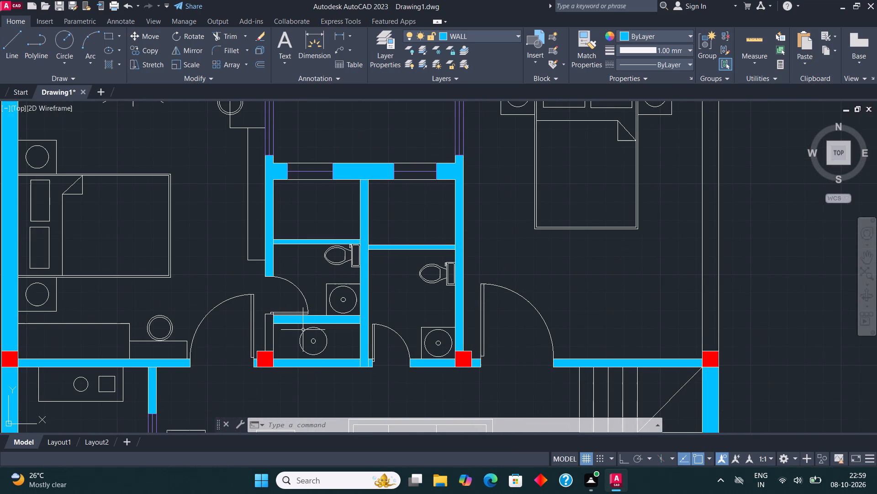
key(h)
key(Return)
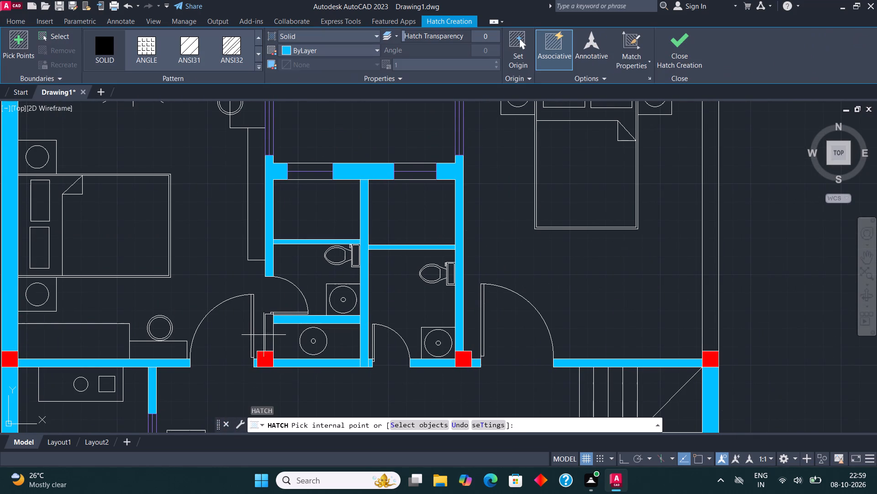
click(269, 328)
click(713, 209)
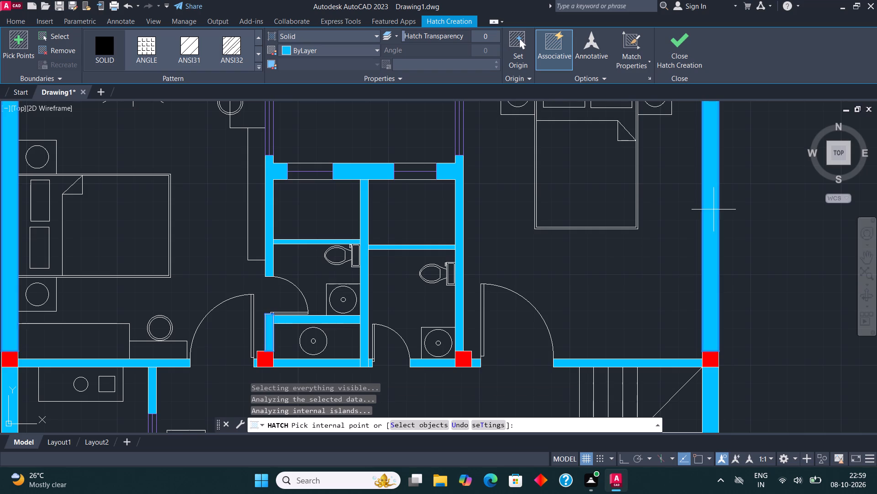
scroll(551, 327, down, 1)
middle_drag(548, 274, 549, 291)
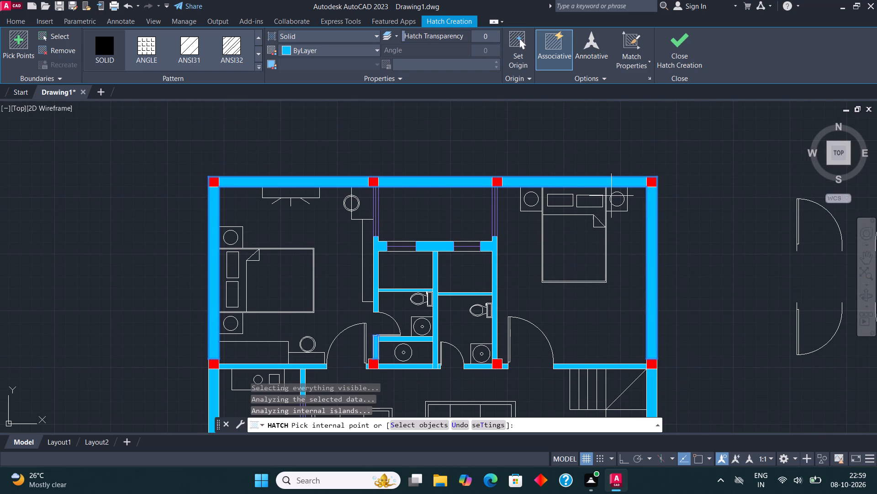
click(682, 40)
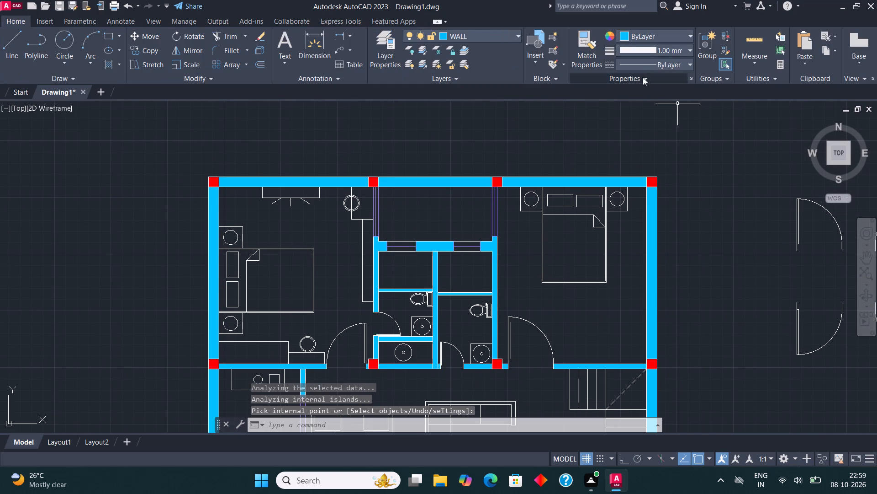
Move the west bedroom's bed, pillows and both bedside tables to layer FUR.
middle_drag(497, 273, 511, 257)
scroll(481, 261, down, 2)
scroll(359, 277, up, 2)
scroll(493, 271, up, 2)
click(482, 311)
scroll(476, 301, down, 1)
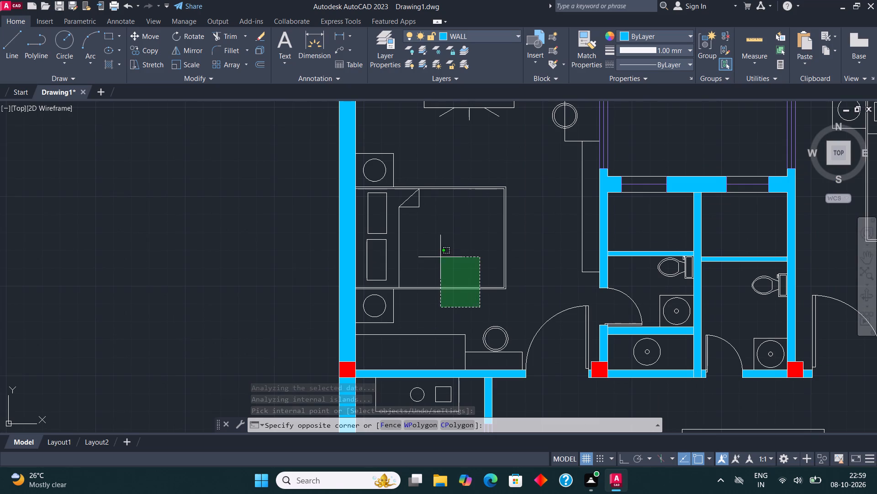
click(371, 162)
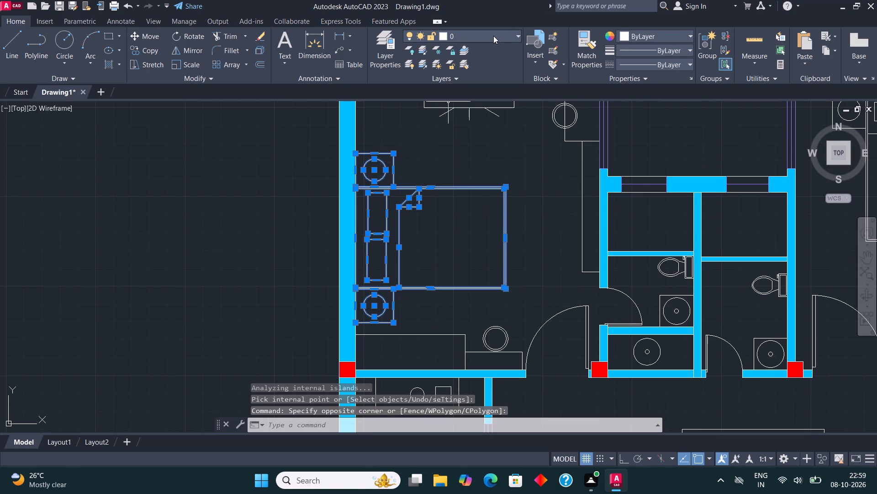
click(493, 36)
click(482, 91)
scroll(436, 278, down, 1)
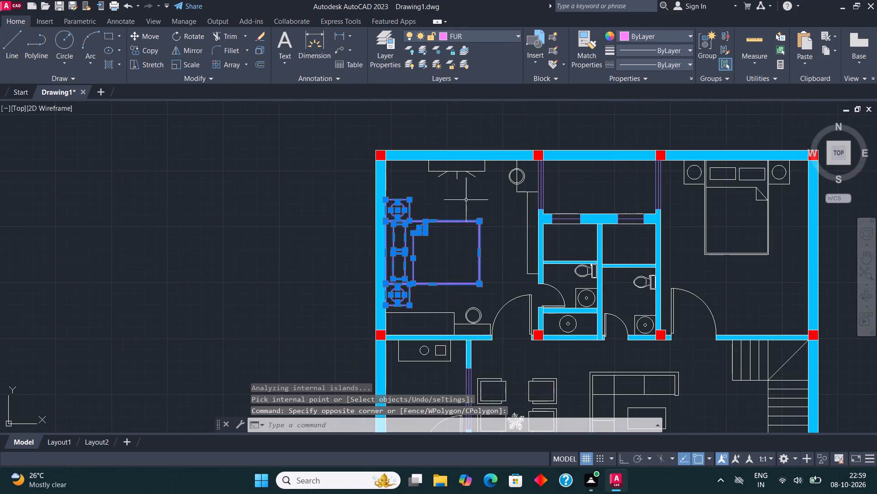
scroll(468, 193, up, 1)
key(Escape)
Move the west bedroom's remaining furniture to layer FUR: TV unit, wardrobe, side tables, low cabinet and both round stools.
click(570, 240)
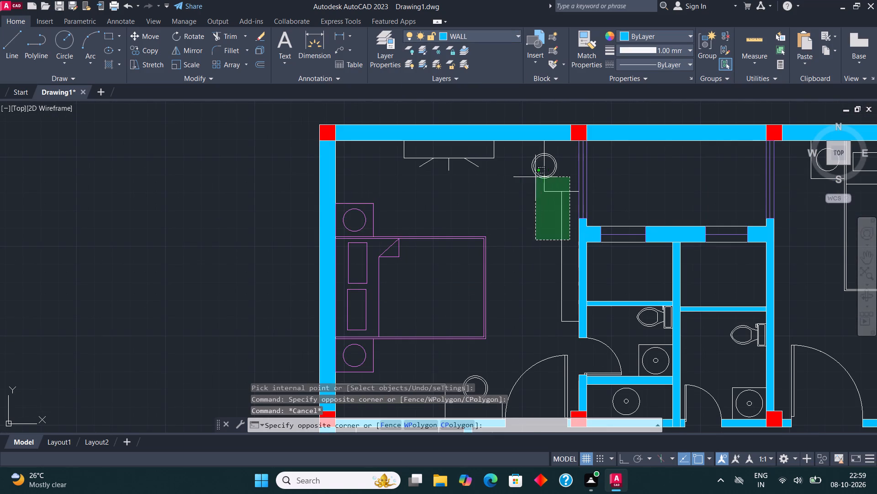
click(415, 147)
scroll(455, 189, down, 1)
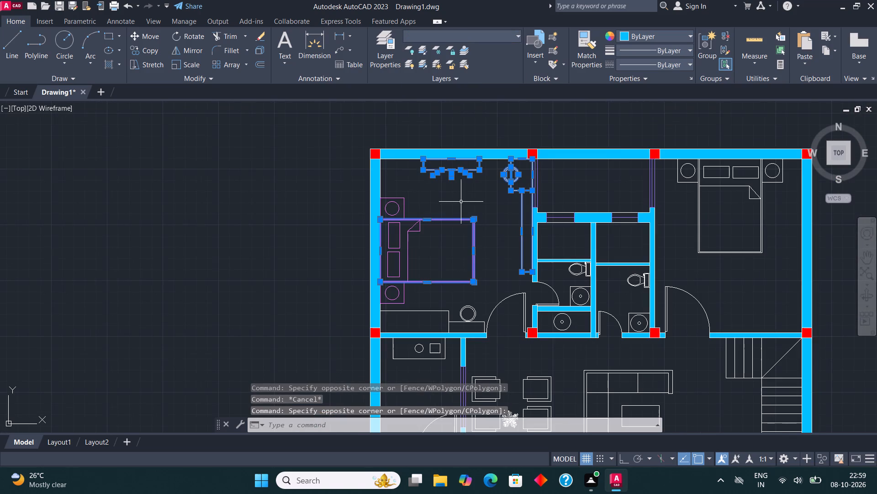
scroll(482, 322, up, 2)
click(469, 330)
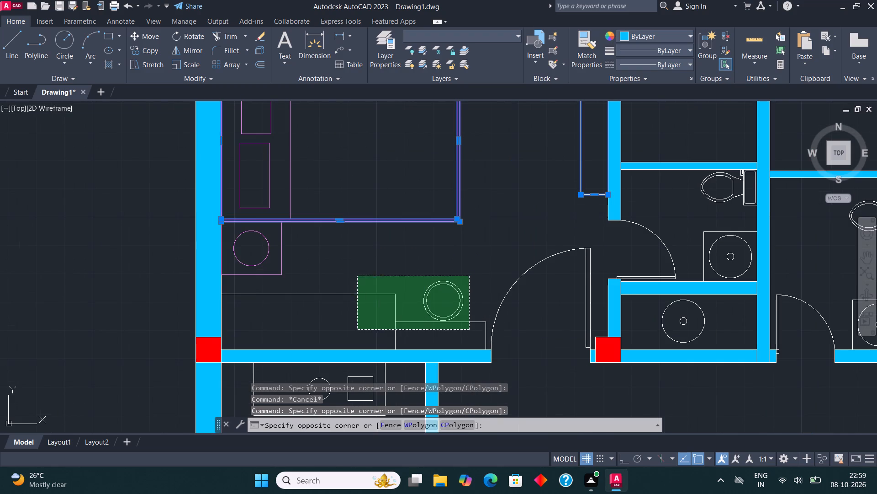
click(357, 276)
click(497, 38)
click(478, 90)
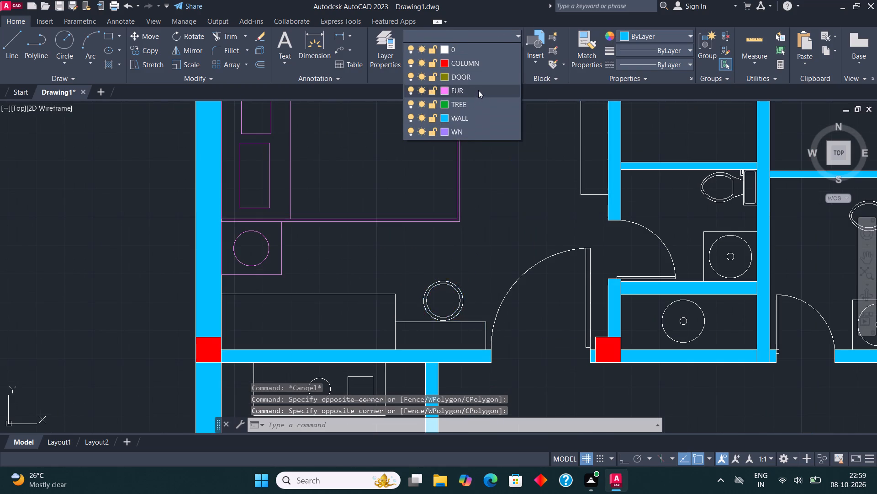
scroll(435, 182, down, 2)
key(Escape)
Select all door blocks similar to the west bedroom's door and move them to layer DOOR.
click(467, 220)
right_click(467, 219)
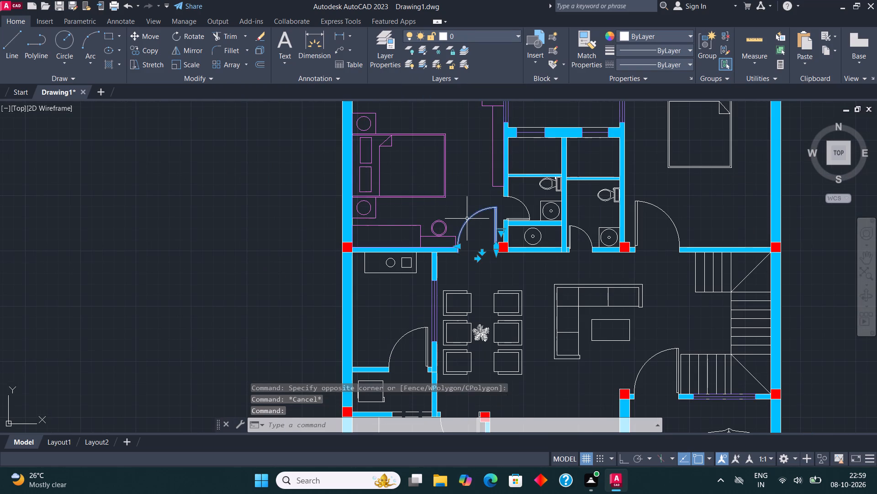
click(512, 349)
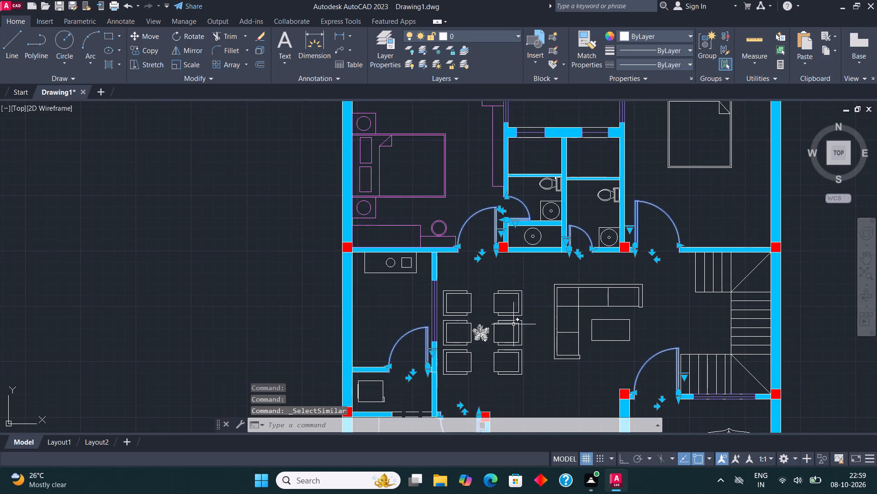
click(491, 38)
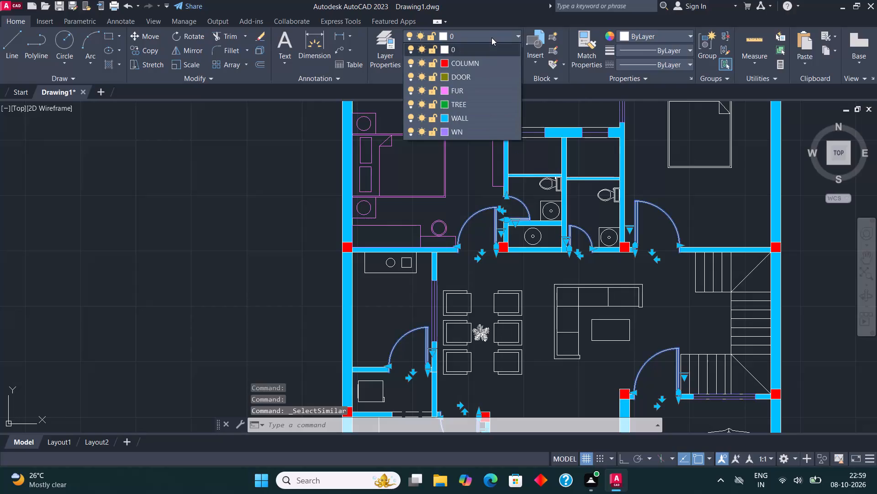
click(482, 73)
scroll(391, 216, down, 2)
key(Escape)
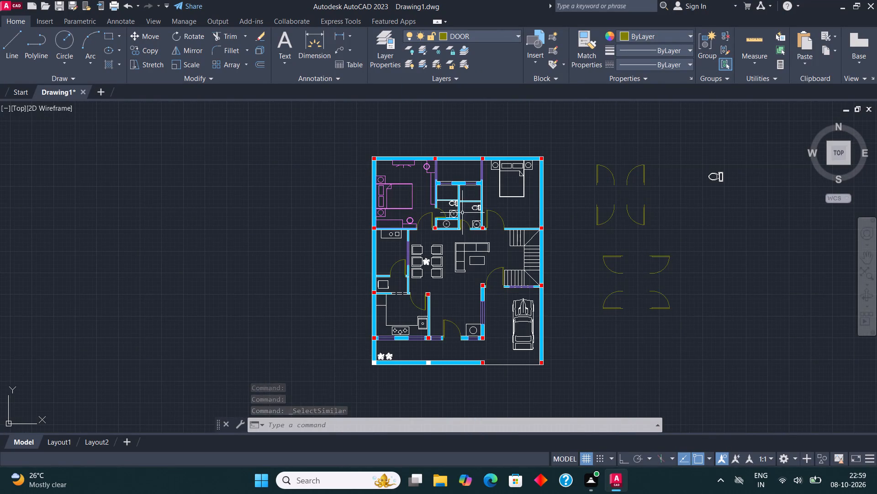
Move both toilets, the three washbasins and the east bedroom's bed with its bedside tables to layer FUR.
scroll(517, 164, up, 2)
middle_drag(515, 168, 497, 196)
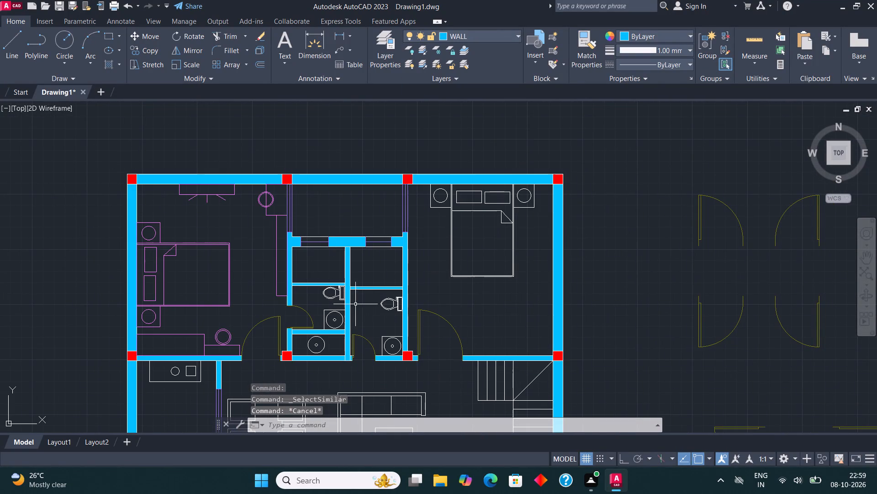
click(384, 309)
scroll(390, 361, up, 3)
click(401, 325)
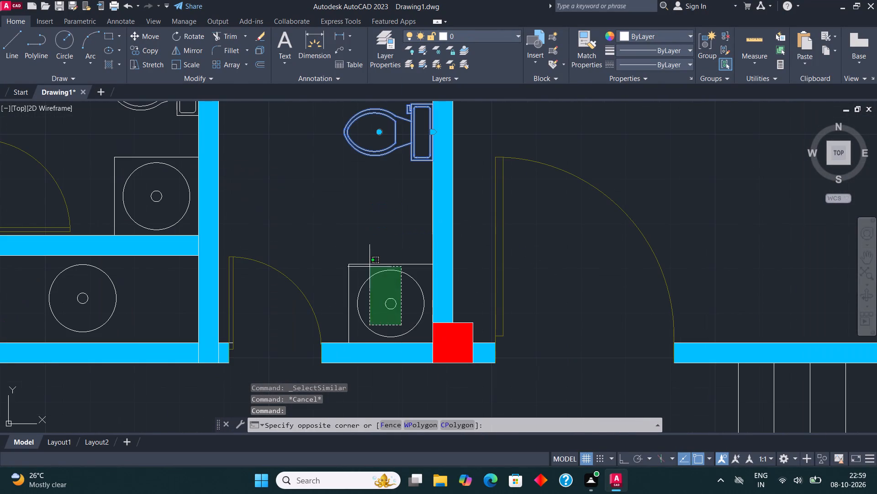
click(359, 249)
scroll(381, 269, down, 2)
scroll(273, 261, up, 1)
click(301, 298)
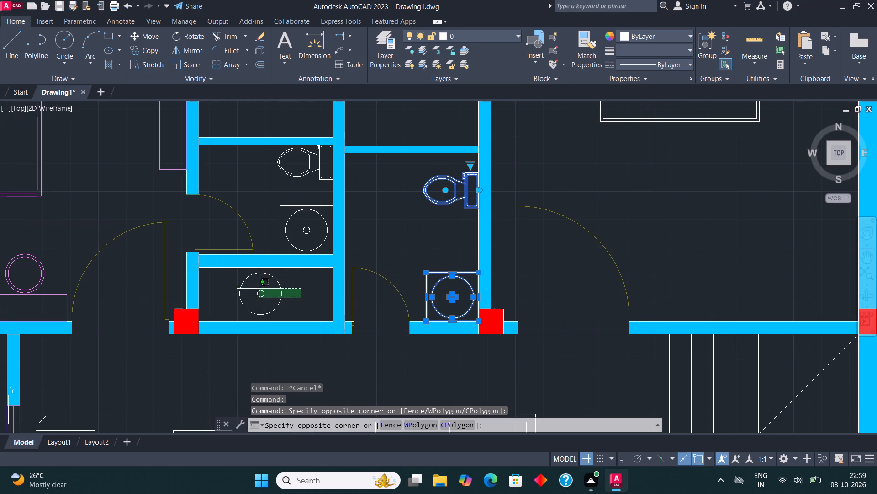
click(258, 289)
click(316, 237)
click(289, 198)
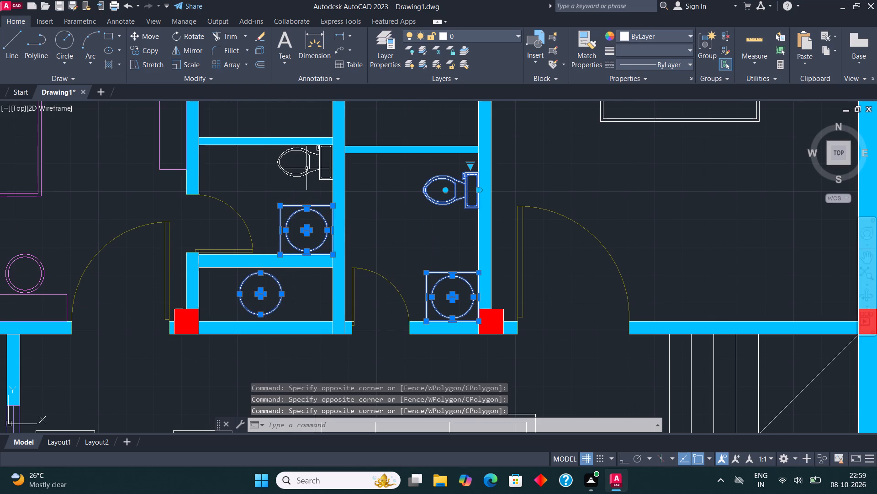
click(306, 167)
click(278, 184)
scroll(409, 343, down, 2)
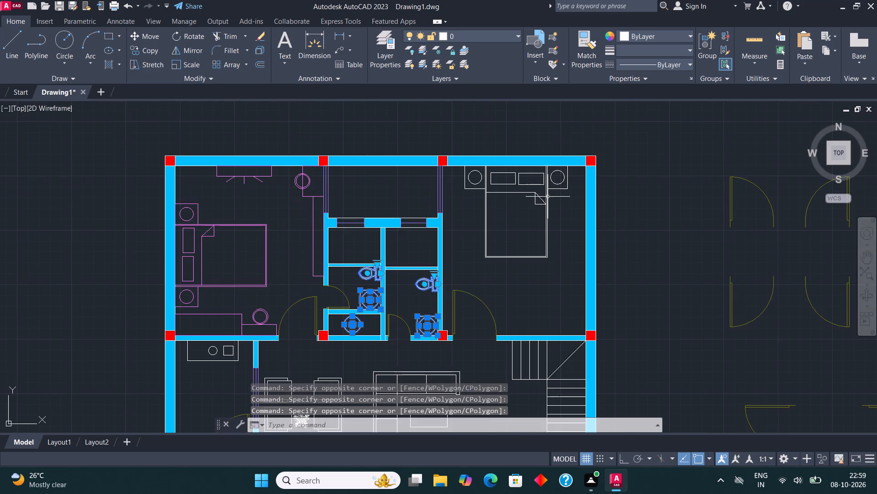
scroll(549, 196, up, 2)
click(555, 368)
scroll(539, 345, down, 1)
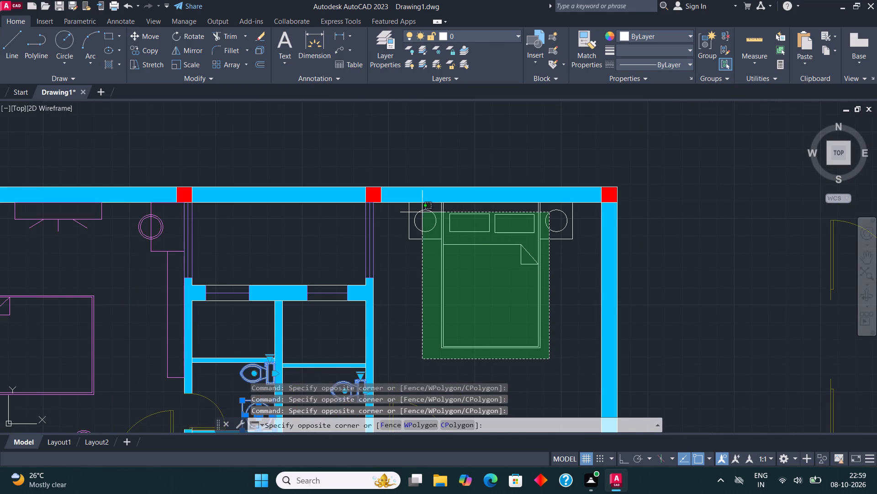
click(416, 214)
click(491, 34)
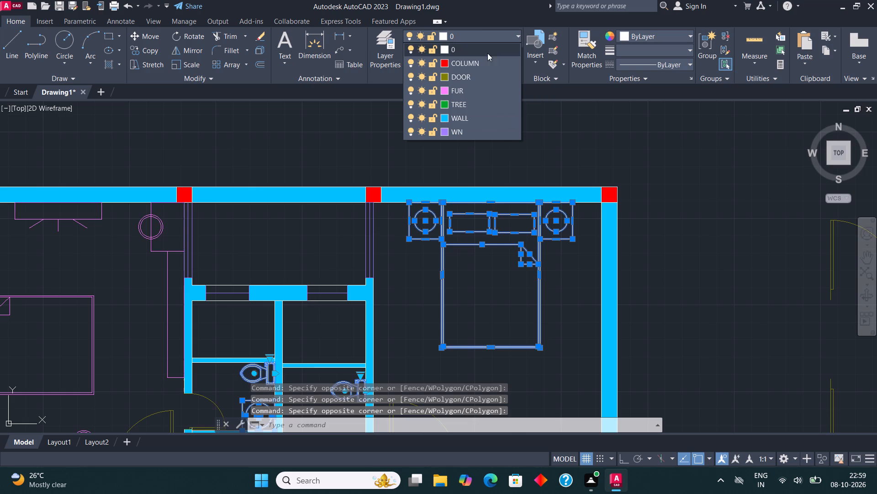
click(466, 90)
scroll(454, 143, down, 2)
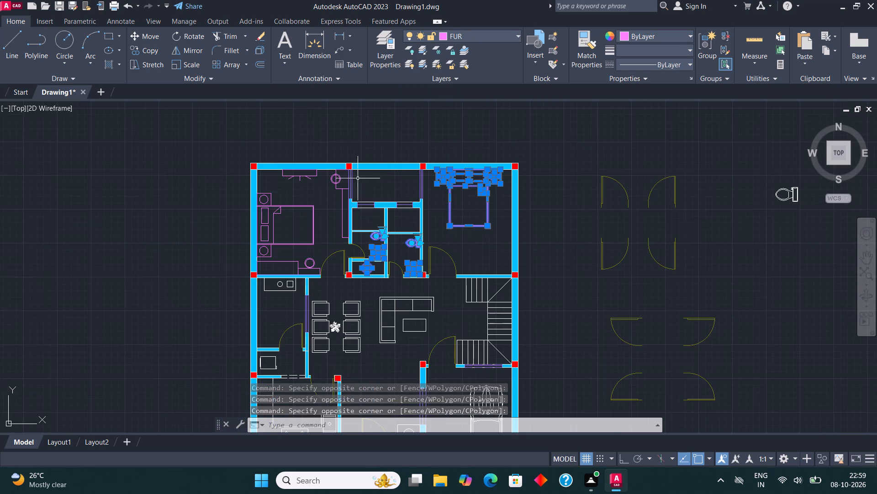
key(Escape)
Make WN the current layer.
scroll(366, 201, up, 3)
middle_drag(355, 197, 355, 216)
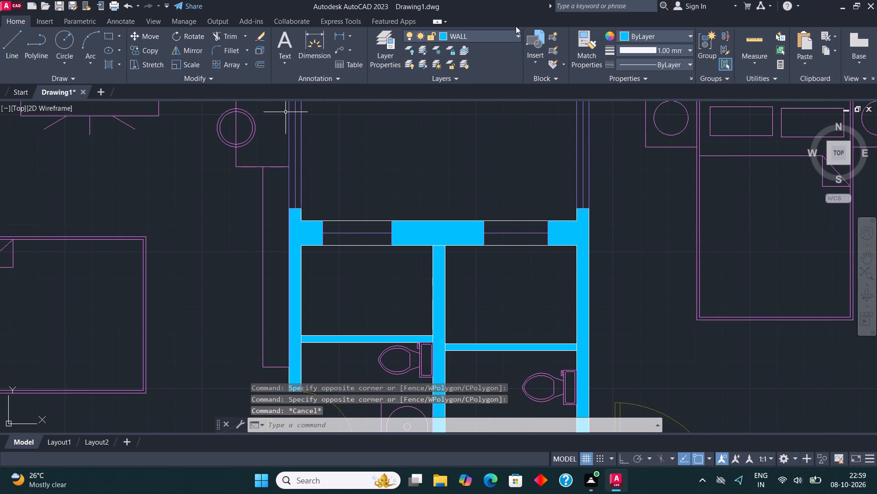
click(493, 35)
click(466, 132)
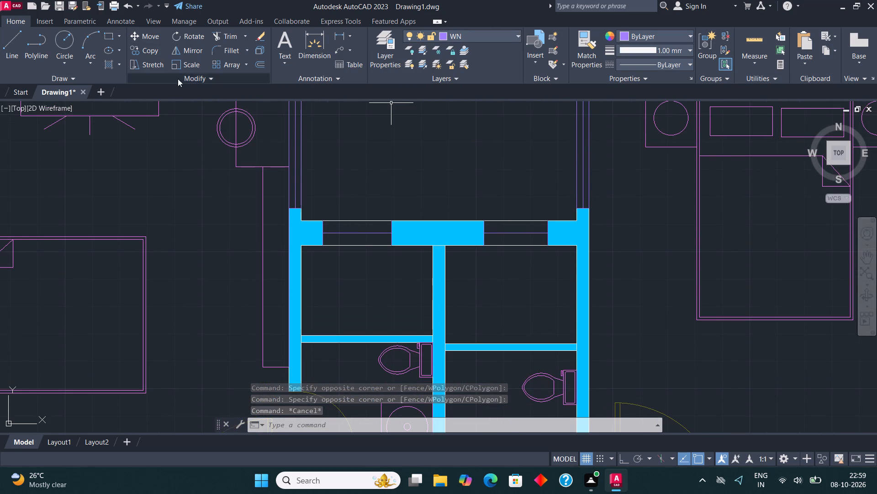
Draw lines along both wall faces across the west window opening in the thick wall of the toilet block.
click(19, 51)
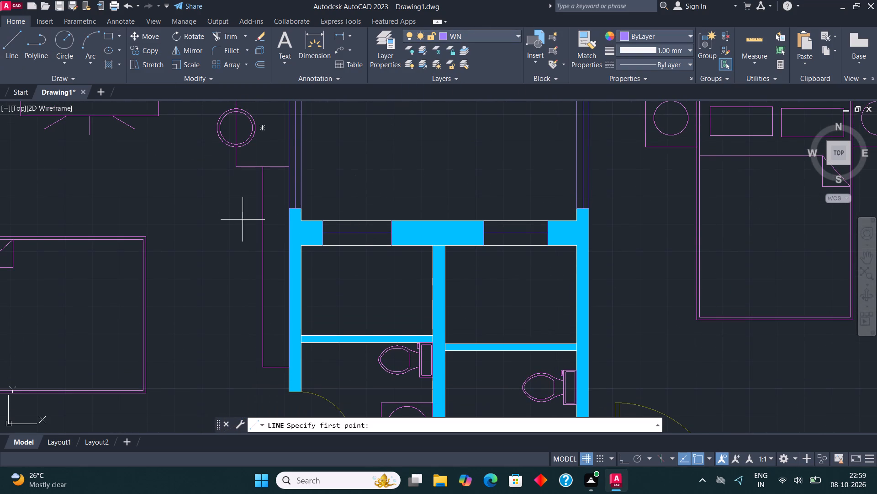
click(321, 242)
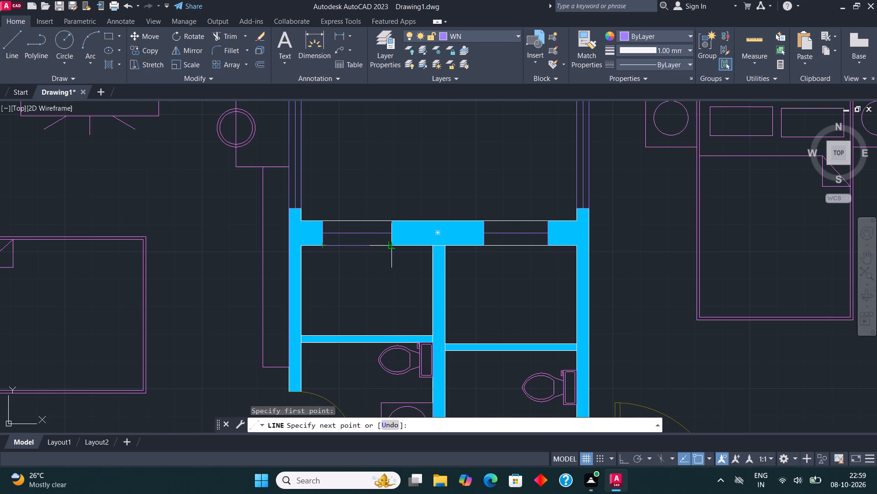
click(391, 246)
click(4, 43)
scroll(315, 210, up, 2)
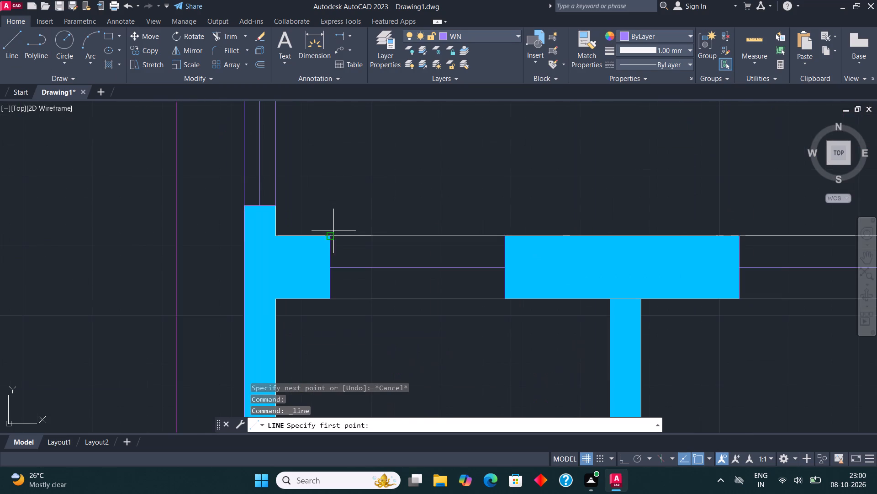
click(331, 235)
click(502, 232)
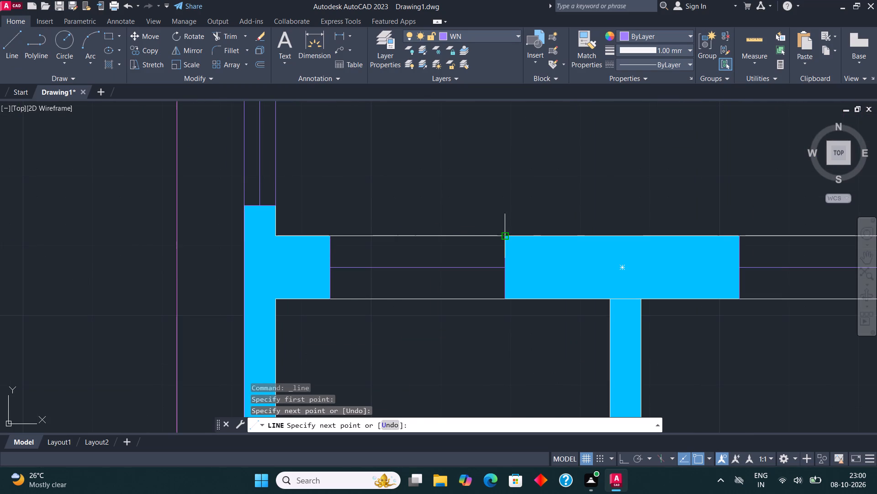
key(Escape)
Trim away the edge lines on both wall faces across the toilet block's west window opening, keeping its centre line.
click(223, 36)
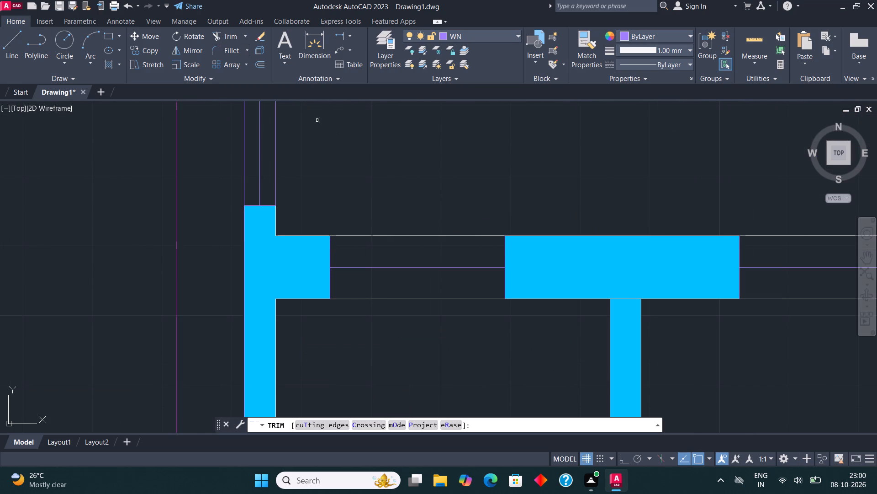
click(430, 237)
click(438, 235)
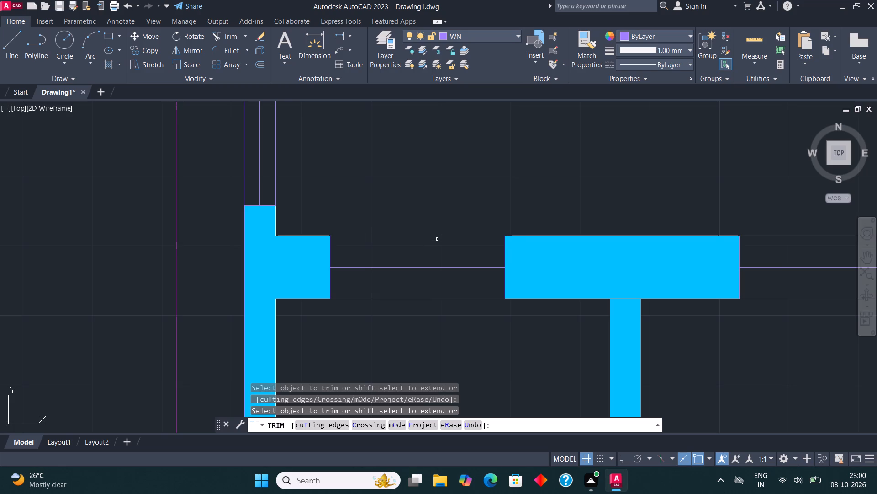
click(425, 299)
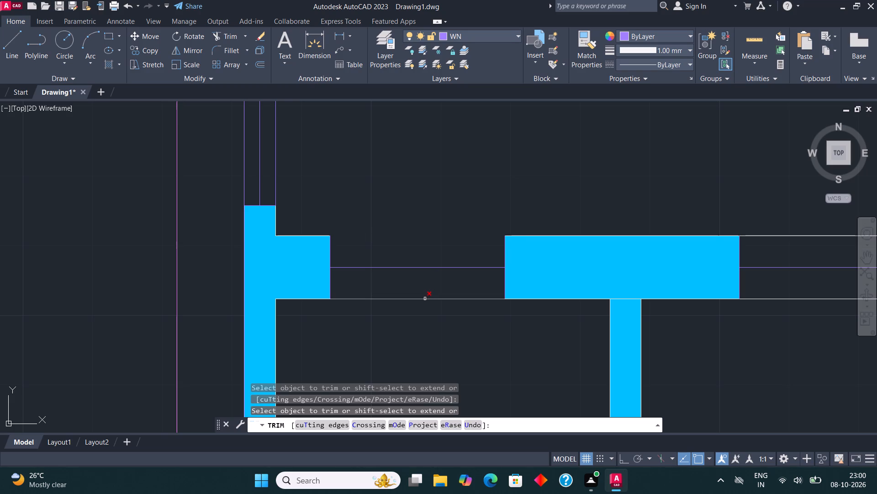
click(425, 299)
click(425, 299)
click(412, 290)
click(412, 306)
Trim away the edge lines on both wall faces across the toilet block's east window opening, keeping its centre line.
scroll(412, 306, down, 2)
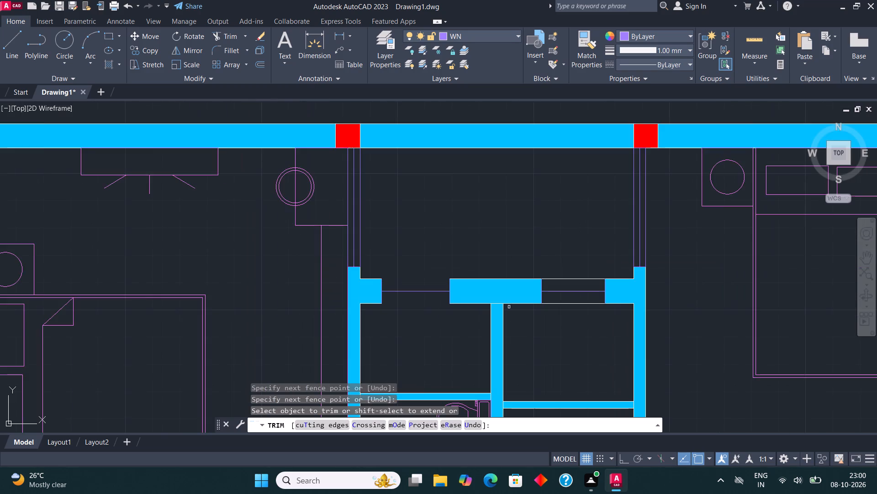
scroll(570, 306, up, 2)
click(566, 229)
click(564, 258)
click(553, 298)
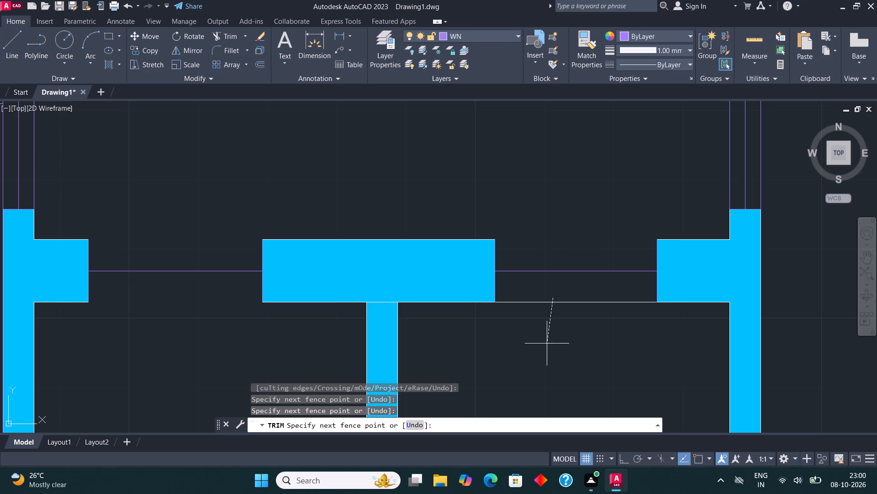
click(548, 344)
key(Escape)
Draw WN lines corner to corner along both wall faces across the toilet block's west window opening.
click(11, 44)
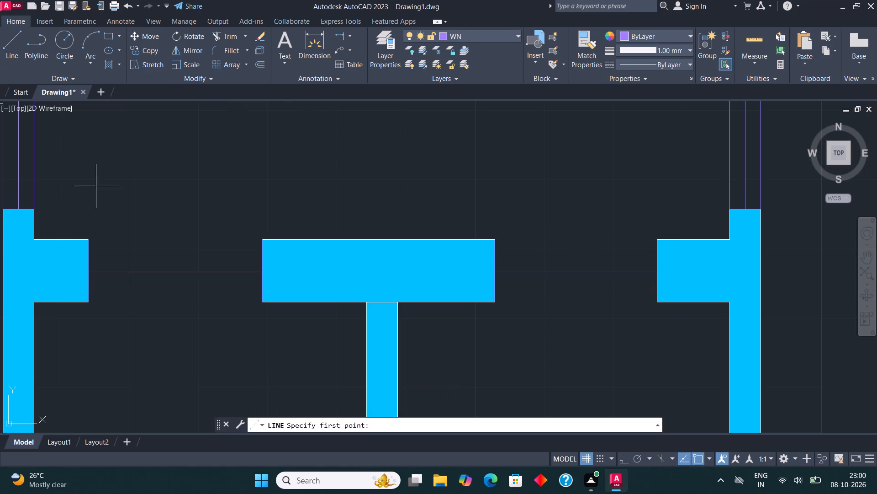
click(85, 237)
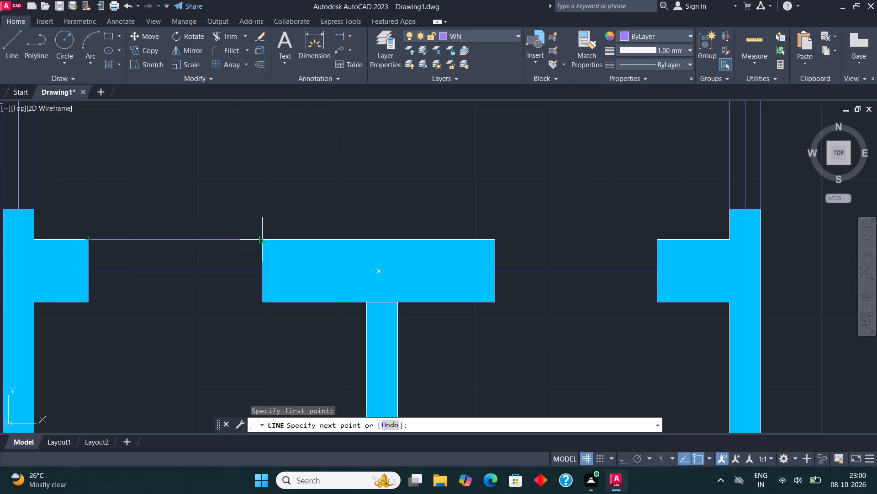
click(260, 238)
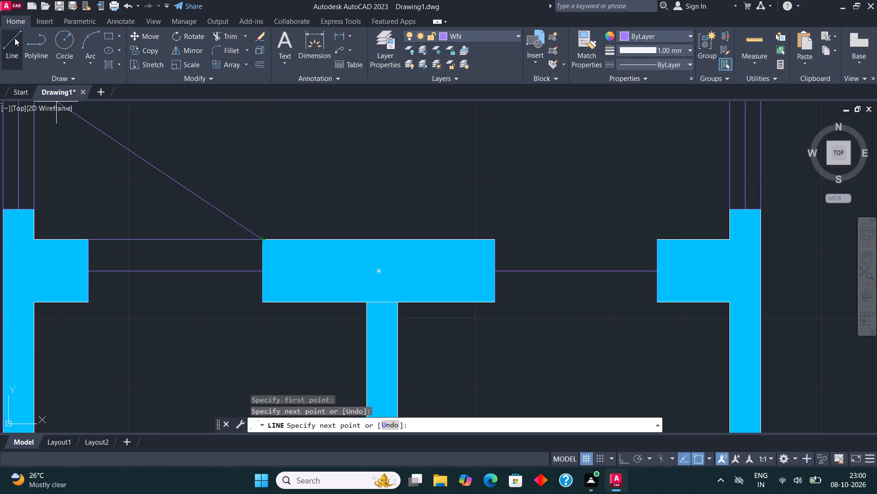
click(15, 38)
click(88, 304)
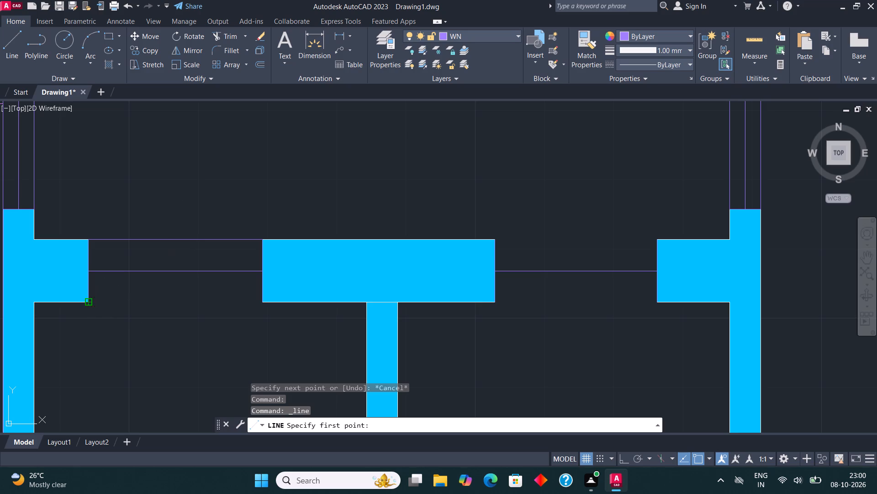
click(262, 302)
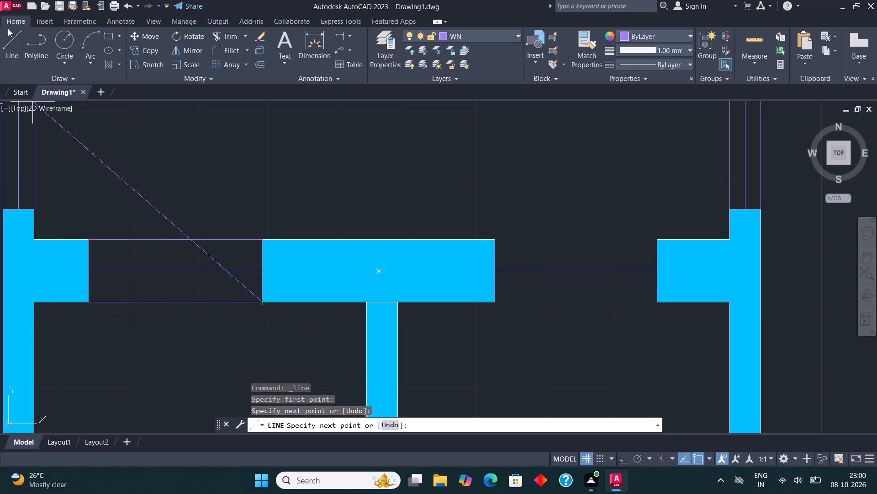
Draw WN lines corner to corner along both wall faces across the toilet block's east window opening.
click(12, 34)
click(490, 238)
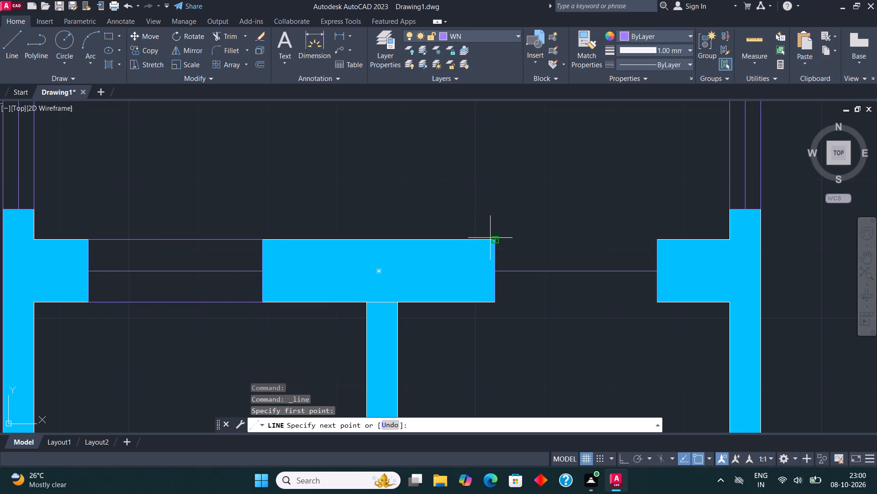
click(662, 241)
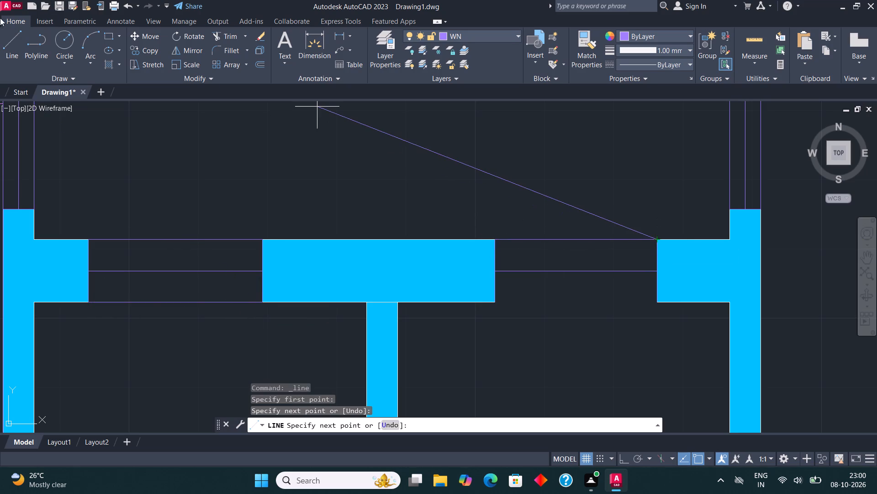
click(11, 39)
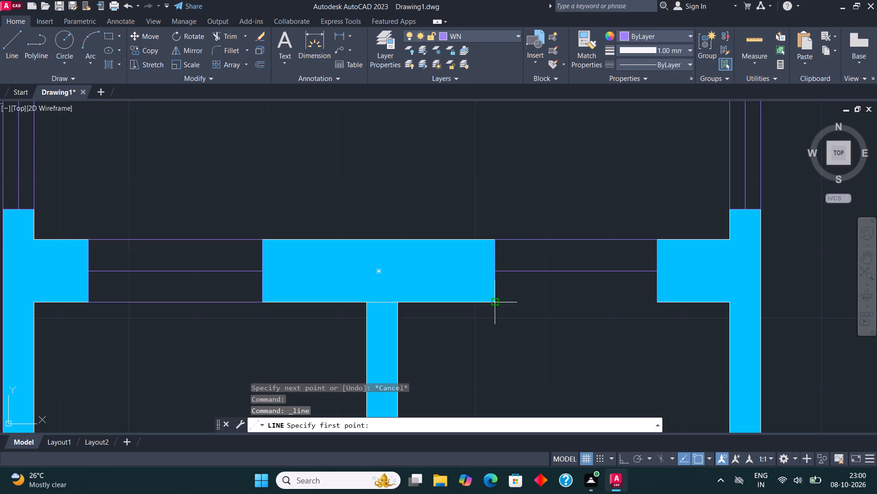
click(493, 305)
click(653, 303)
scroll(581, 273, down, 3)
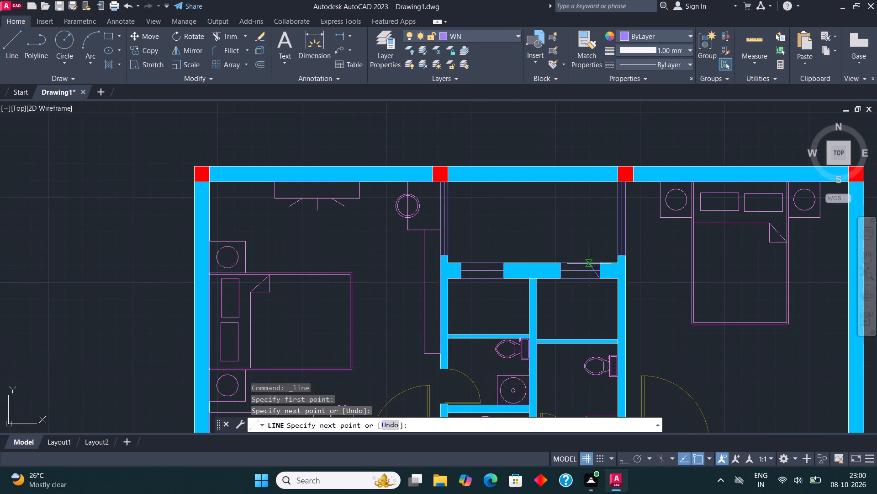
key(Escape)
Move the kitchen counter, stove and sink, plus the counter unit and box-shaped fixture in the two rooms north of it, to layer FUR.
middle_drag(600, 266, 494, 203)
scroll(484, 197, down, 2)
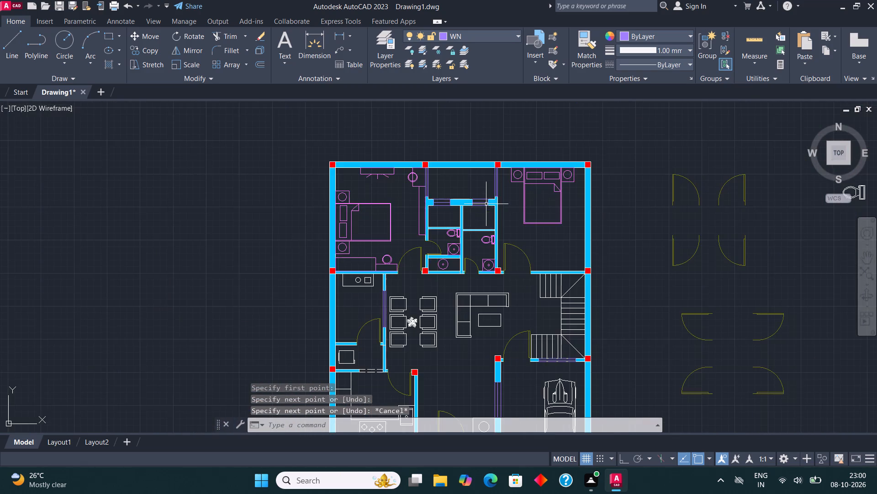
middle_drag(522, 288, 544, 179)
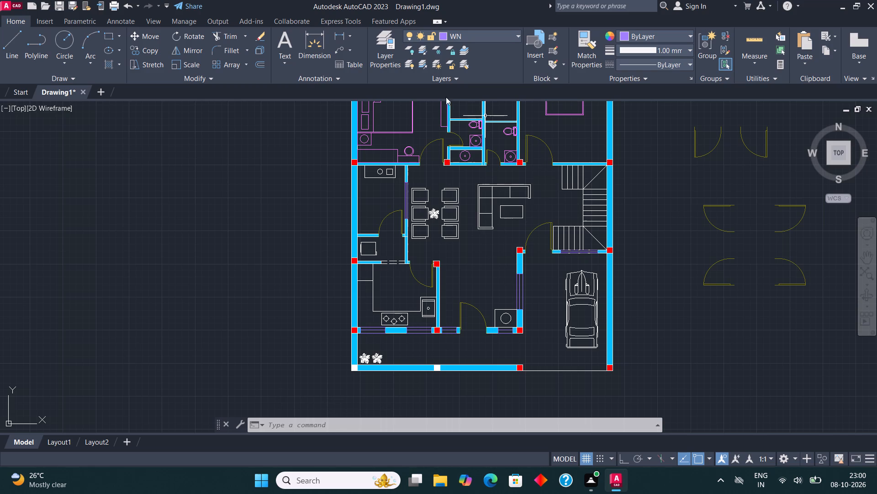
middle_drag(422, 178, 386, 192)
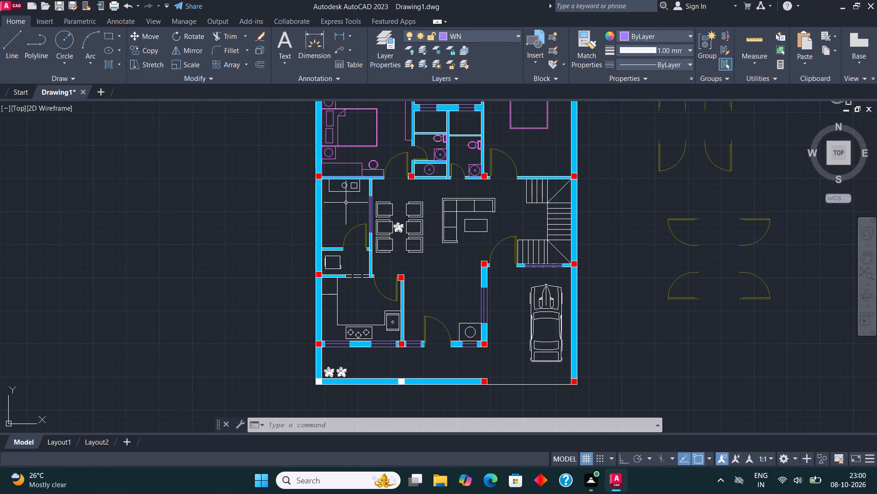
scroll(346, 193, up, 3)
click(369, 217)
click(321, 165)
scroll(378, 174, down, 4)
scroll(360, 226, up, 4)
click(414, 225)
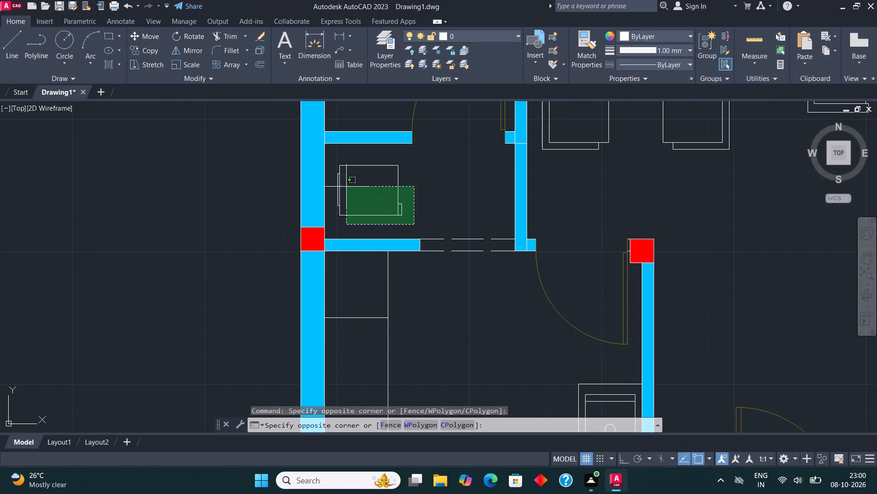
click(333, 160)
scroll(395, 264, down, 2)
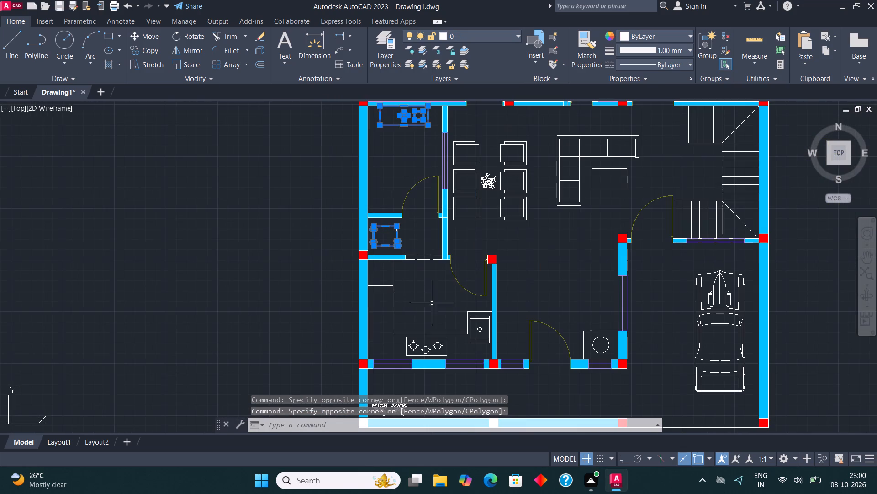
scroll(451, 361, up, 4)
click(441, 344)
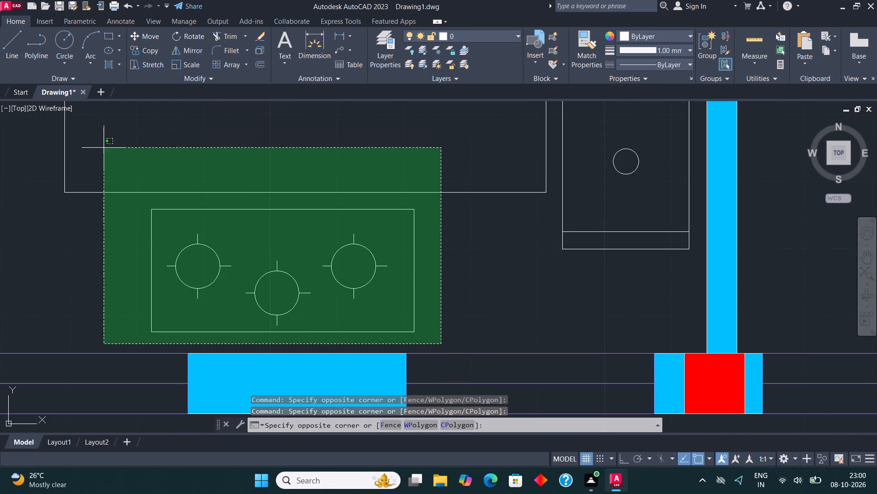
click(102, 149)
scroll(180, 251, down, 2)
scroll(375, 263, up, 1)
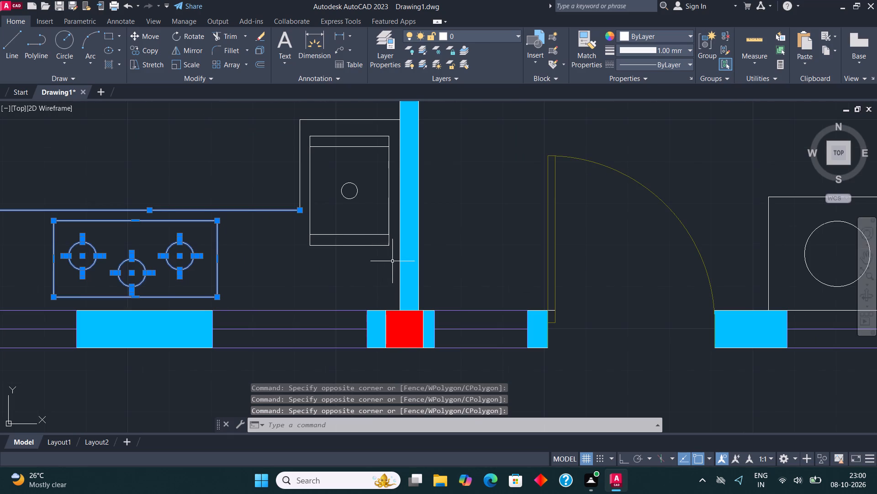
click(394, 261)
click(281, 115)
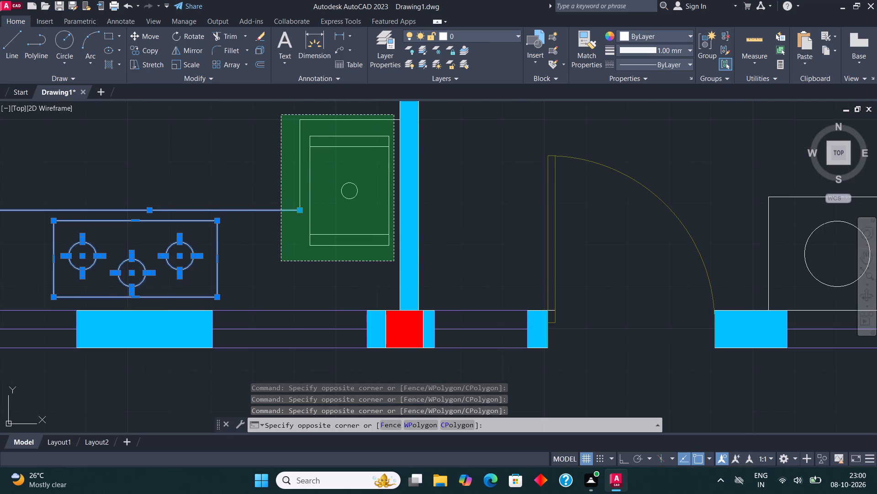
scroll(309, 237, down, 3)
scroll(241, 199, up, 3)
drag(241, 199, 239, 192)
click(189, 141)
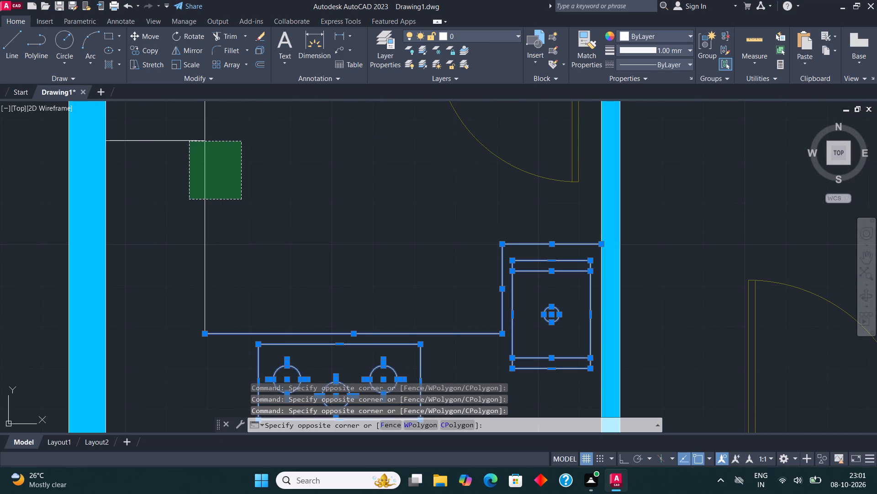
click(189, 141)
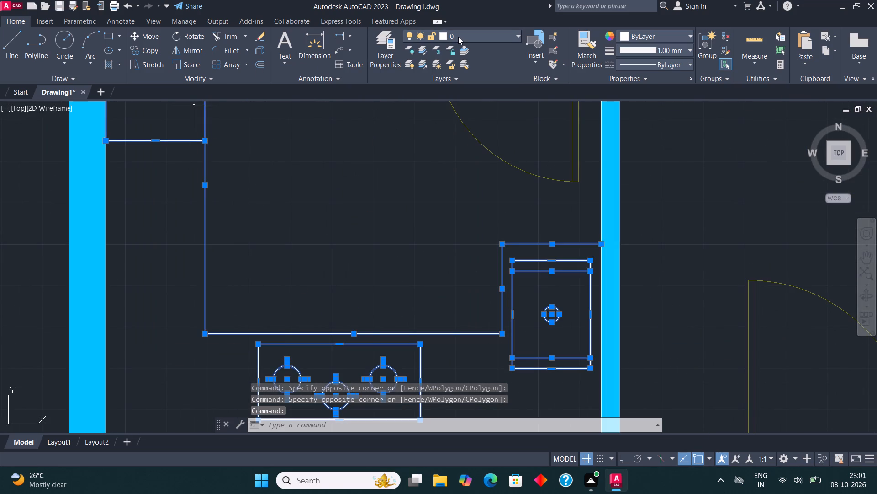
click(458, 37)
click(468, 89)
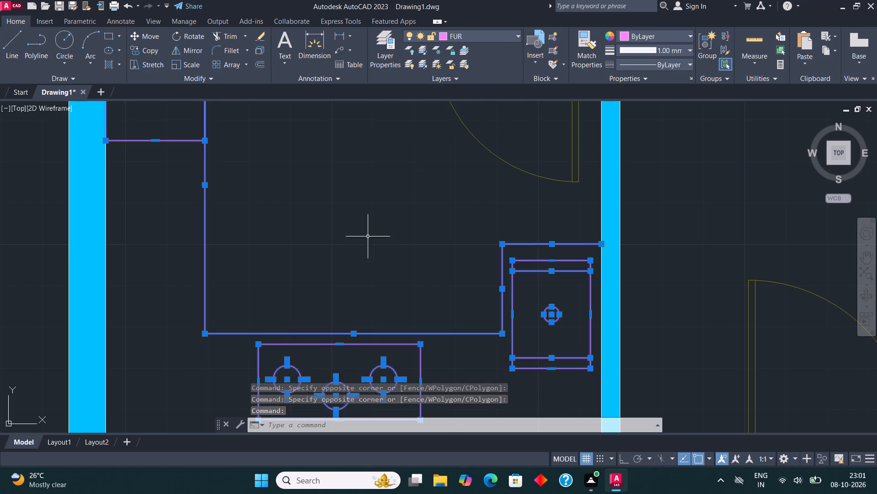
scroll(344, 257, down, 2)
key(Escape)
Move the square unit with a circle beside the entrance door and the parked car to layer FUR.
middle_drag(411, 271, 317, 251)
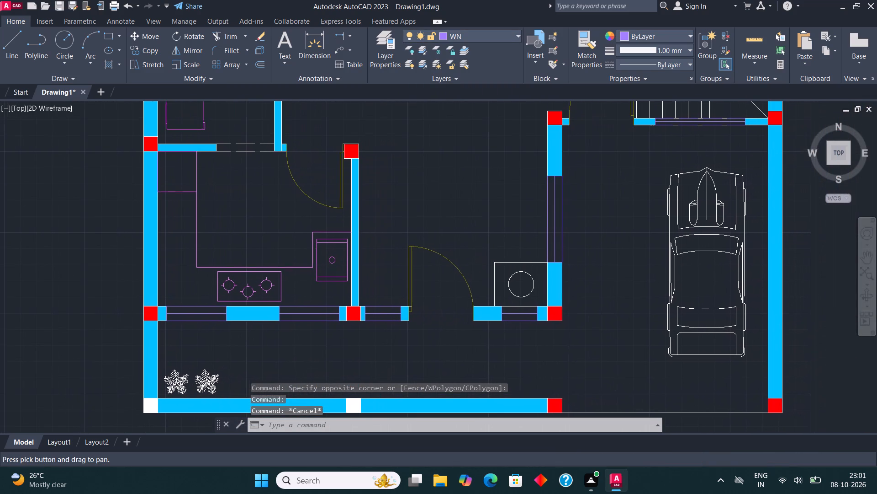
scroll(317, 251, down, 1)
scroll(439, 270, up, 2)
click(447, 275)
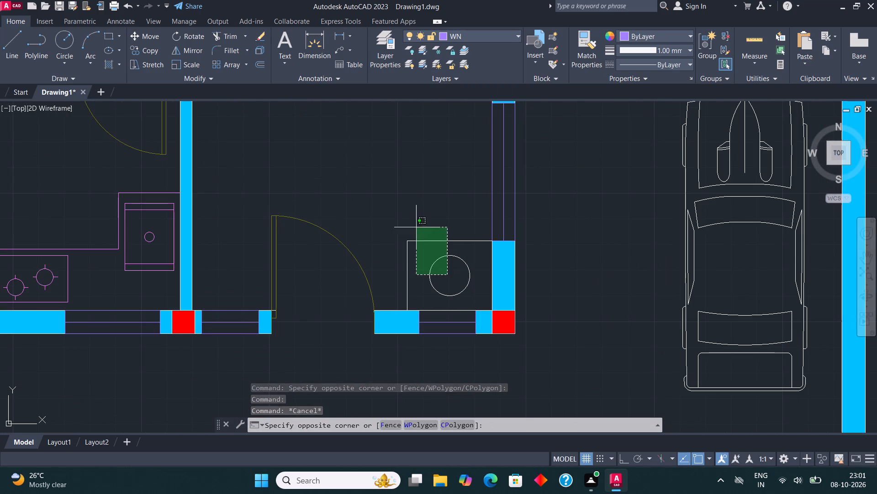
click(407, 213)
scroll(408, 226, down, 2)
click(559, 314)
click(513, 268)
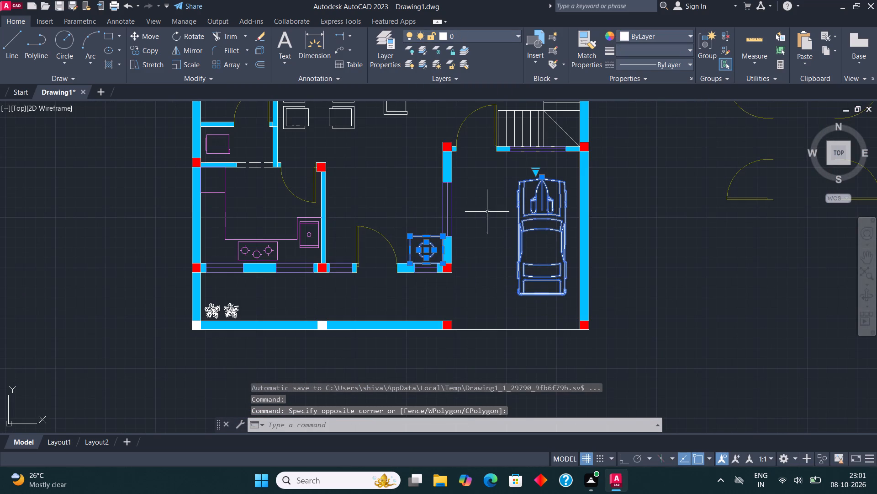
click(504, 32)
click(484, 91)
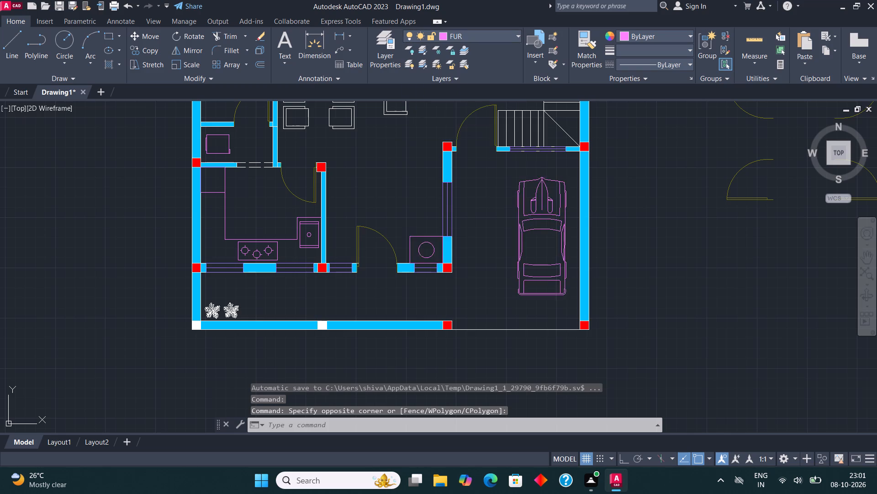
middle_drag(485, 295, 487, 326)
key(Escape)
Move the six dining chairs, the L-shaped sofa and the coffee table in the central living area to layer FUR.
scroll(487, 328, down, 2)
scroll(427, 237, up, 3)
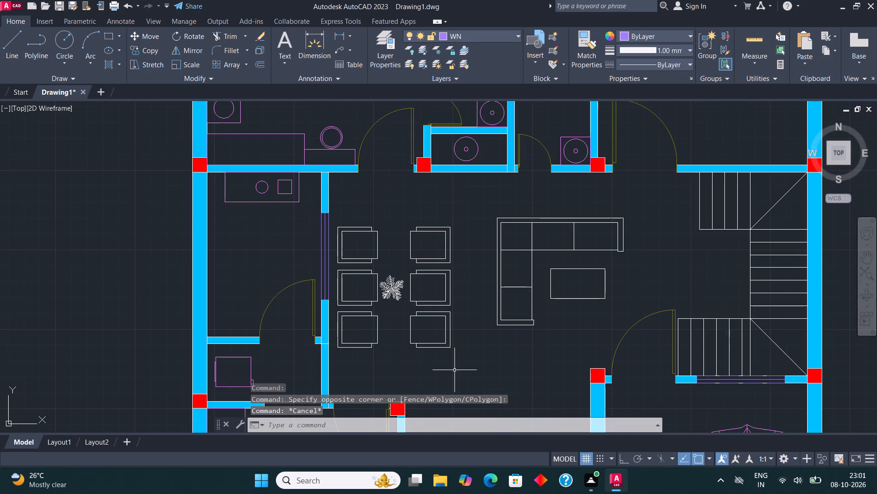
drag(455, 367, 455, 360)
click(407, 218)
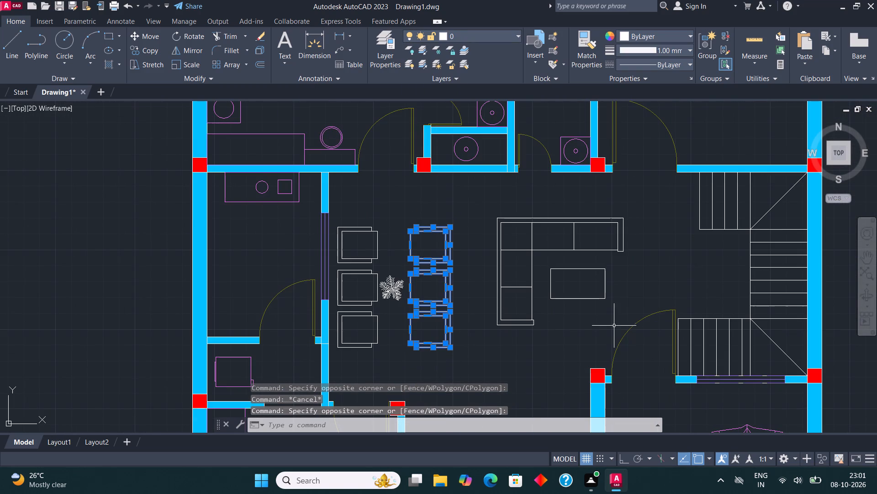
click(603, 337)
click(489, 212)
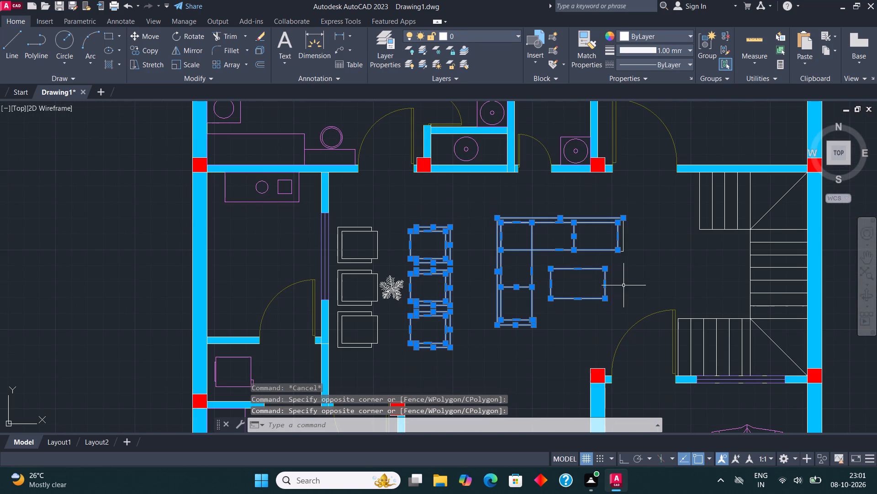
click(623, 285)
click(464, 207)
click(650, 286)
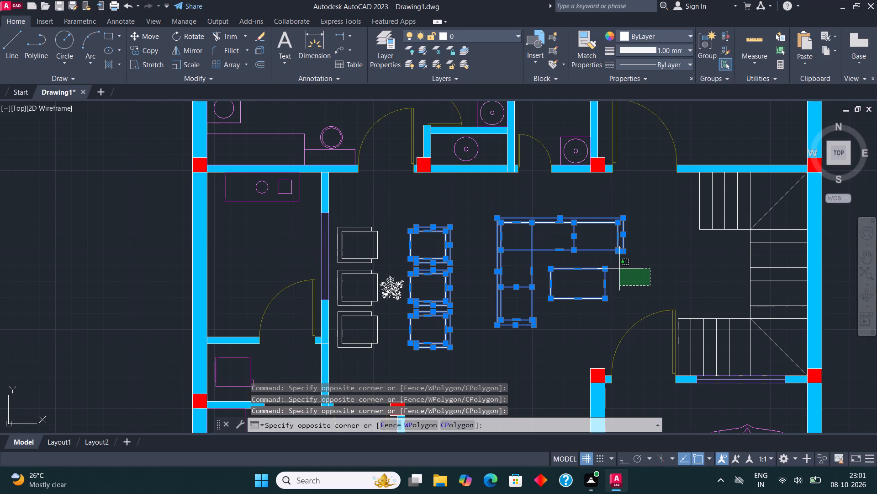
click(485, 204)
scroll(344, 343, up, 1)
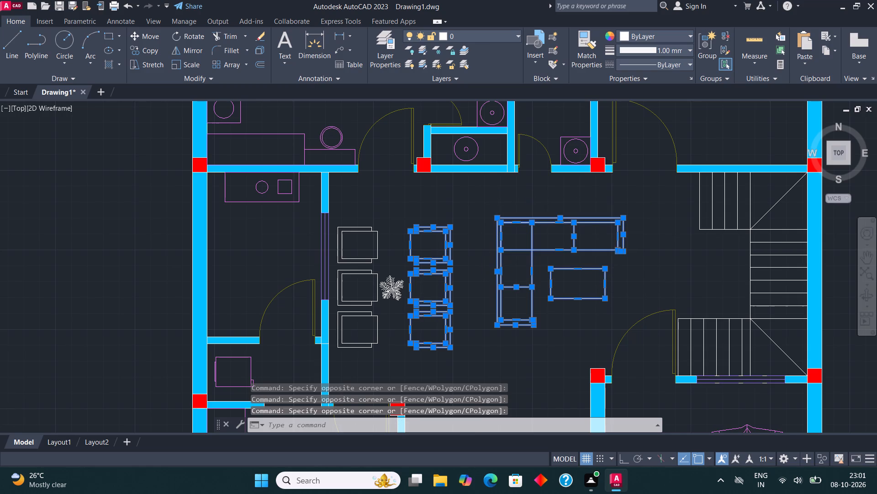
click(380, 363)
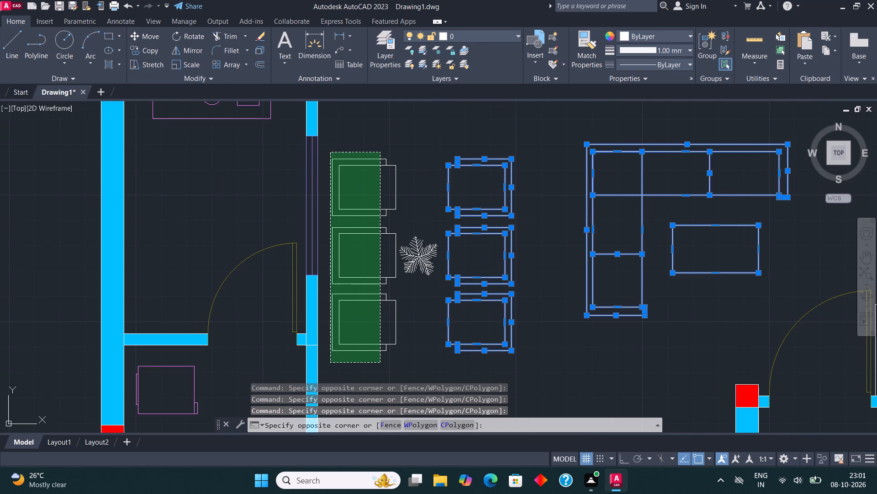
click(330, 152)
click(400, 361)
click(367, 294)
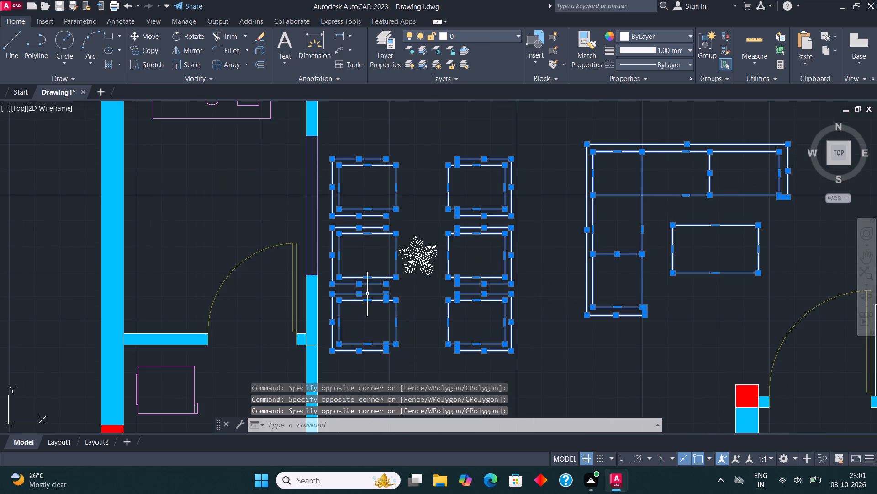
scroll(382, 270, up, 2)
click(396, 315)
click(369, 160)
scroll(396, 300, down, 2)
scroll(399, 232, up, 2)
click(396, 251)
scroll(395, 247, down, 2)
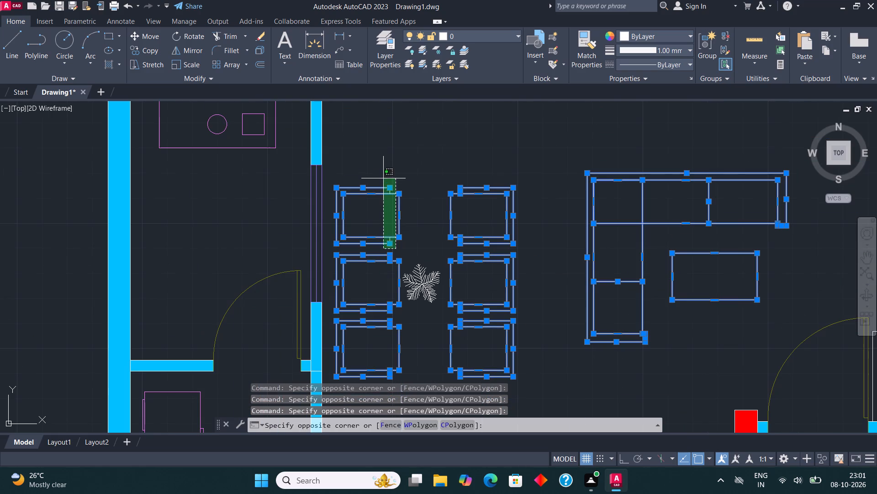
click(383, 177)
click(500, 35)
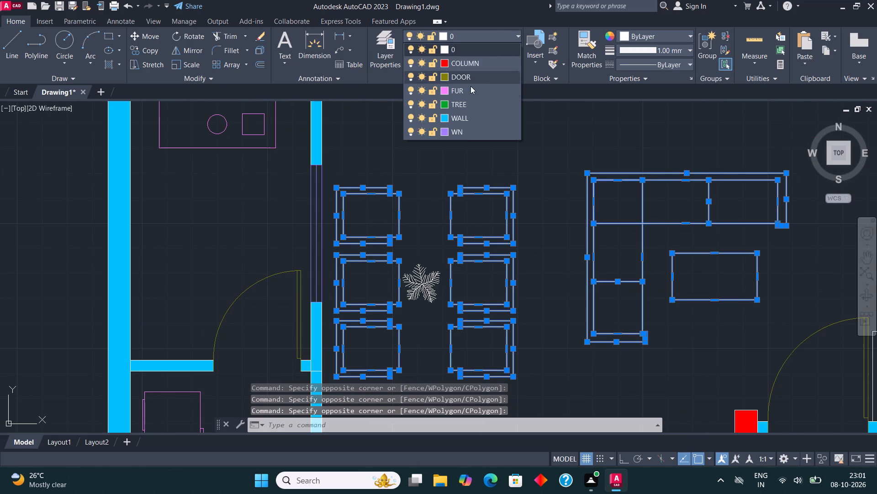
click(470, 88)
scroll(416, 161, down, 1)
key(Escape)
Select the plant between the dining chairs along with all similar plant blocks and move them to layer TREE.
scroll(411, 242, up, 1)
click(411, 242)
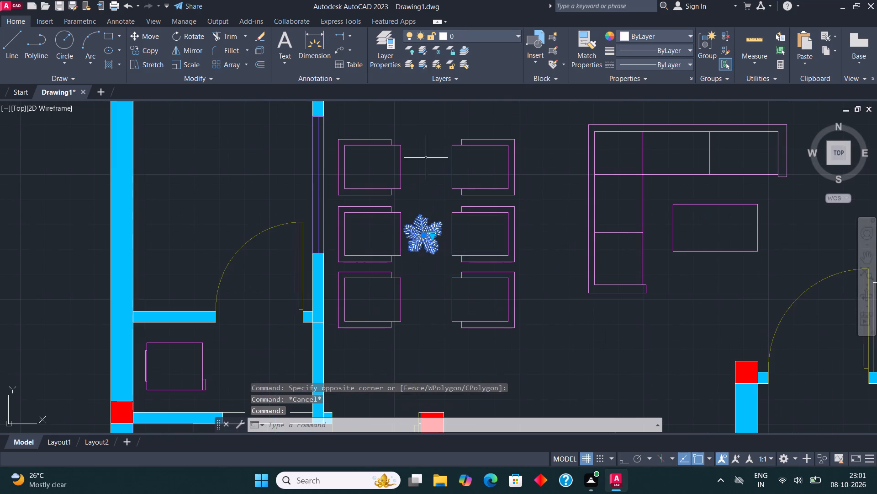
right_click(426, 245)
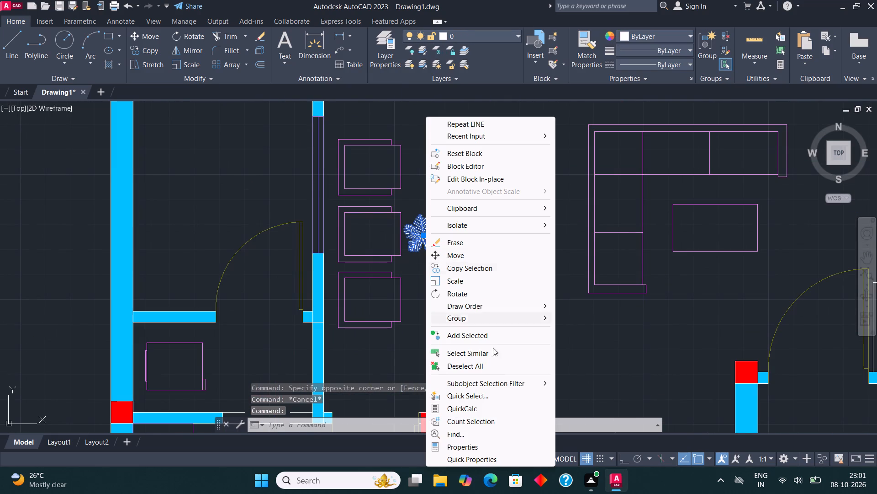
click(509, 349)
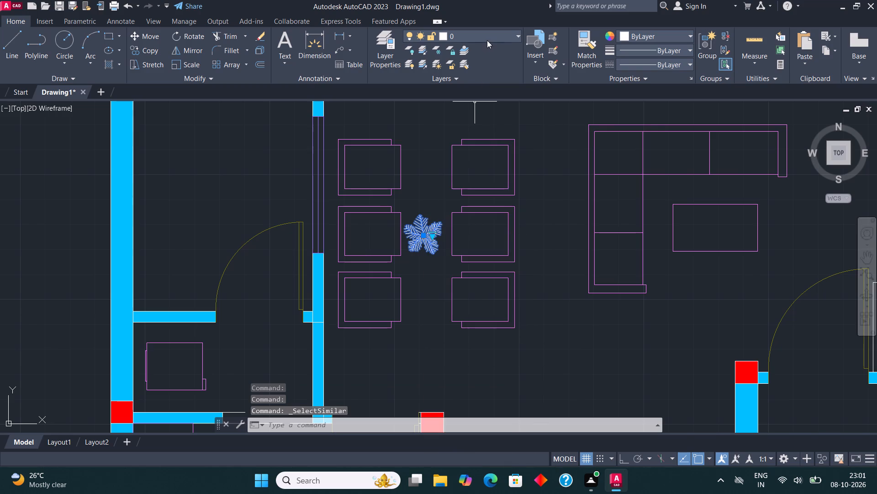
click(488, 39)
click(470, 103)
scroll(409, 196, down, 1)
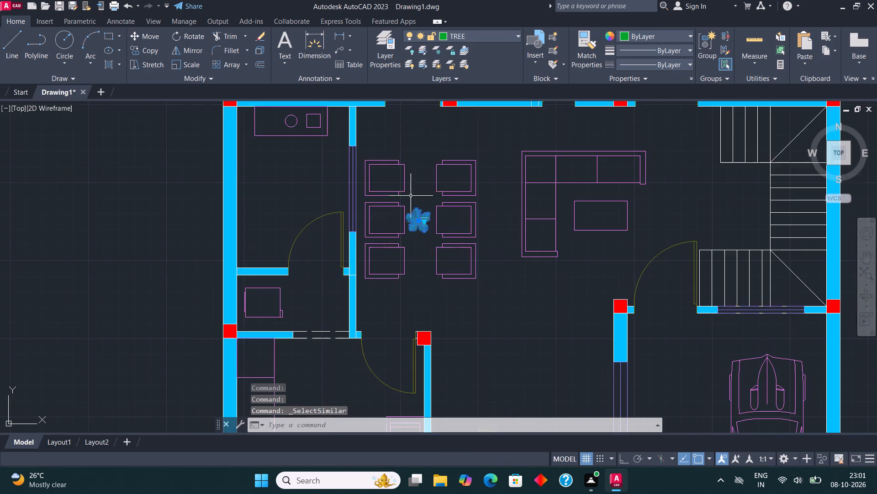
key(Escape)
Make WALL current and solid-hatch the narrow wall stub between the kitchen door and the adjoining column.
scroll(460, 221, down, 2)
middle_drag(472, 229, 448, 210)
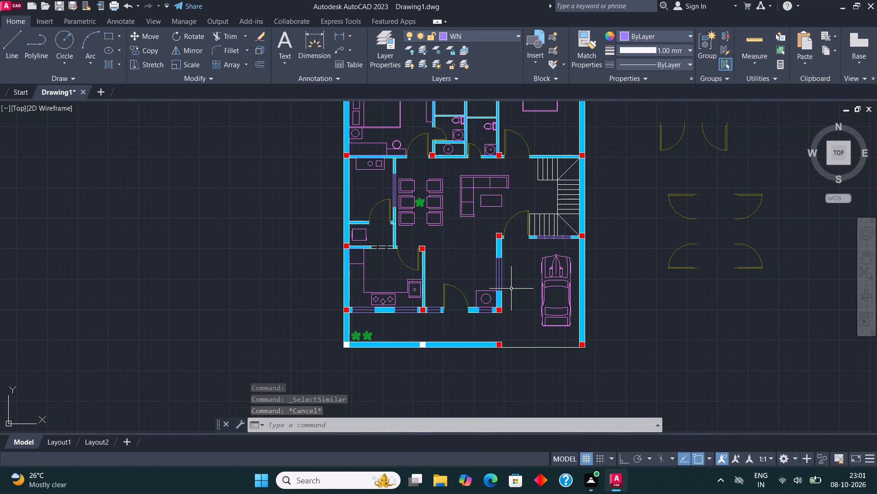
middle_drag(513, 278, 514, 295)
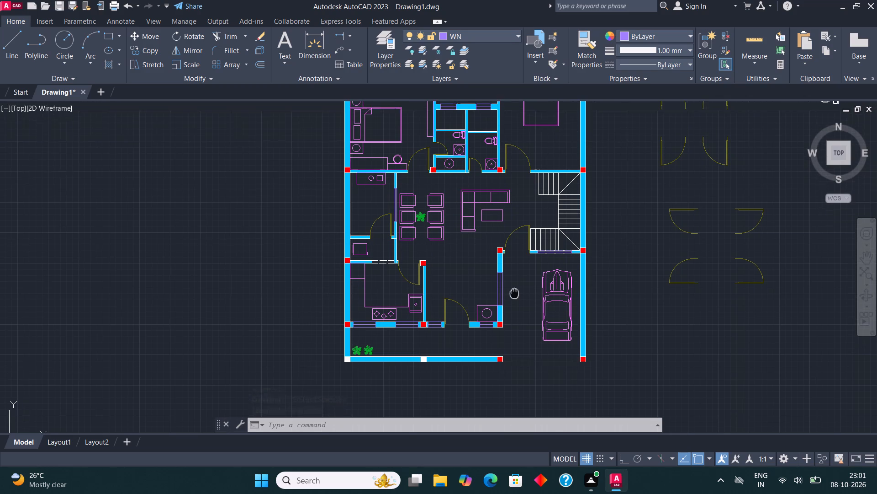
middle_drag(514, 295, 514, 307)
scroll(522, 281, up, 3)
scroll(522, 281, down, 2)
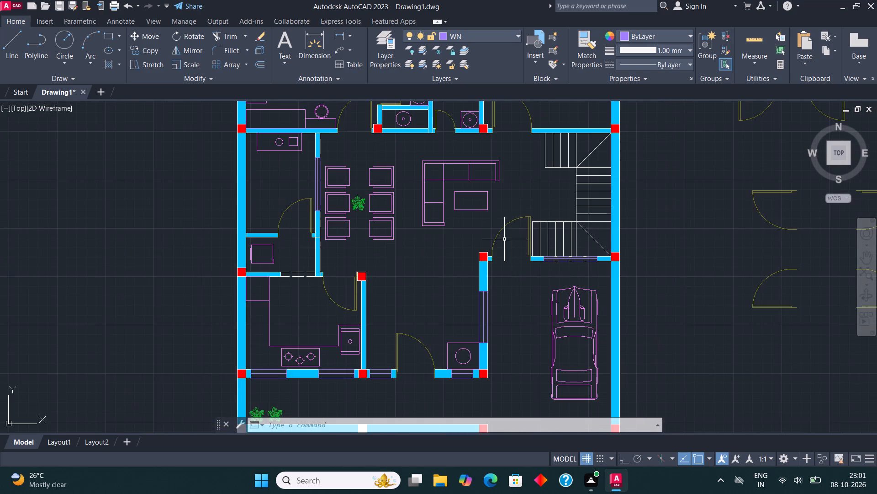
scroll(366, 285, up, 3)
scroll(313, 243, up, 2)
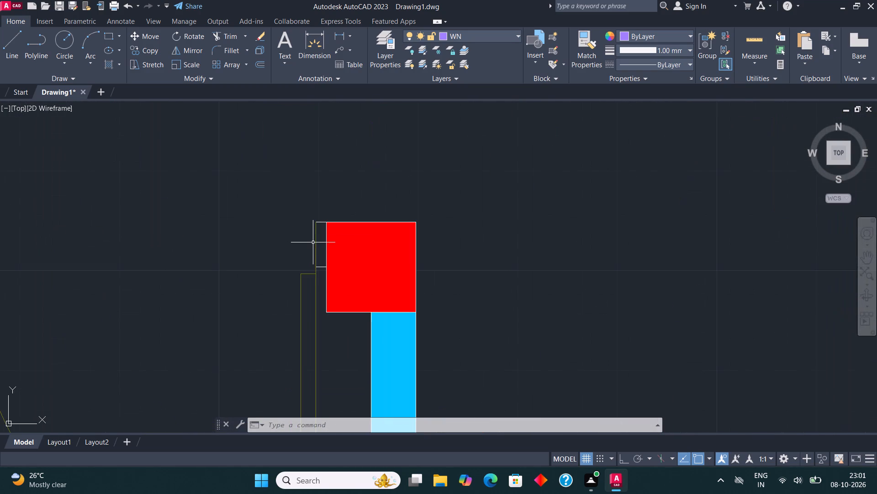
click(478, 34)
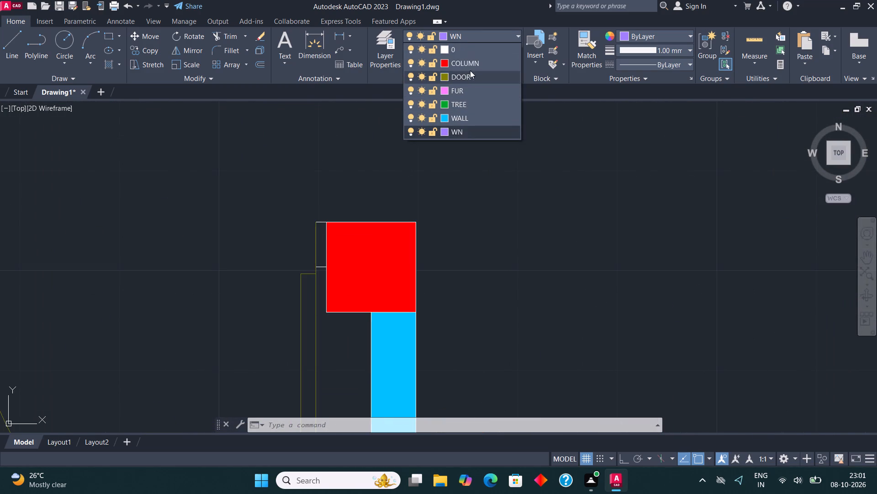
click(476, 118)
key(h)
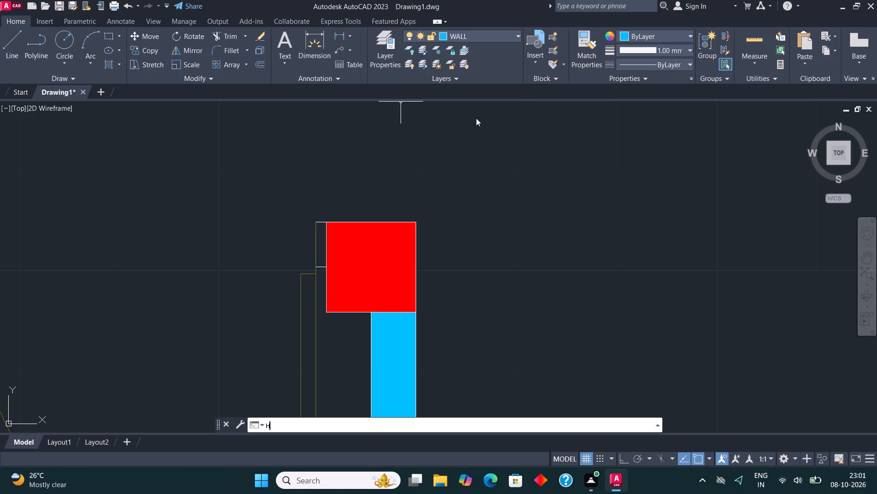
key(Return)
click(320, 243)
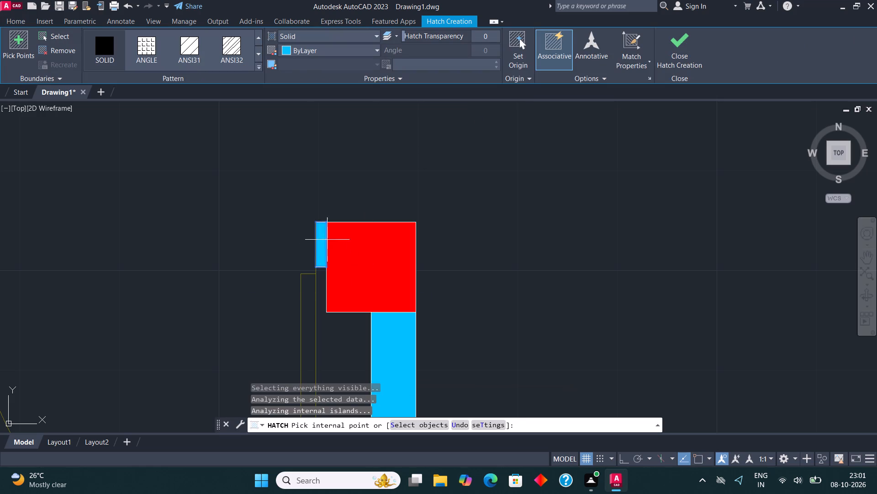
click(684, 48)
scroll(479, 232, down, 2)
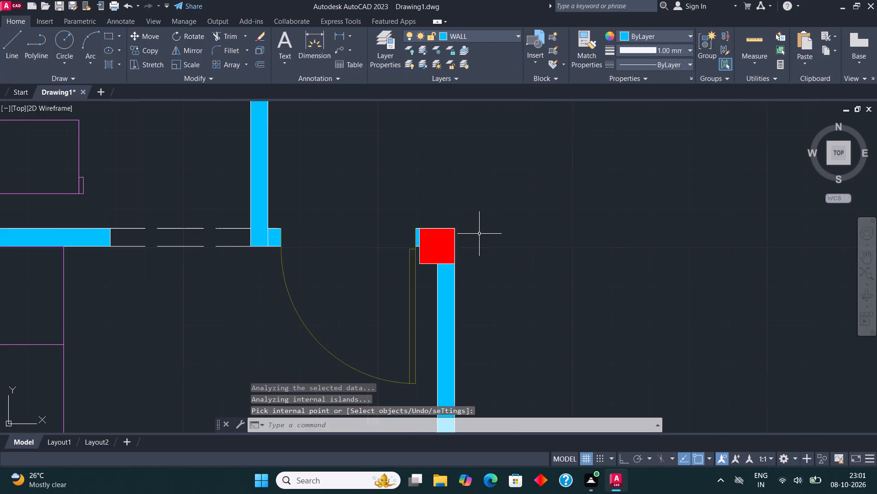
Erase the spare door symbols and the spare toilet symbol lying east of the floor plan.
scroll(479, 234, down, 2)
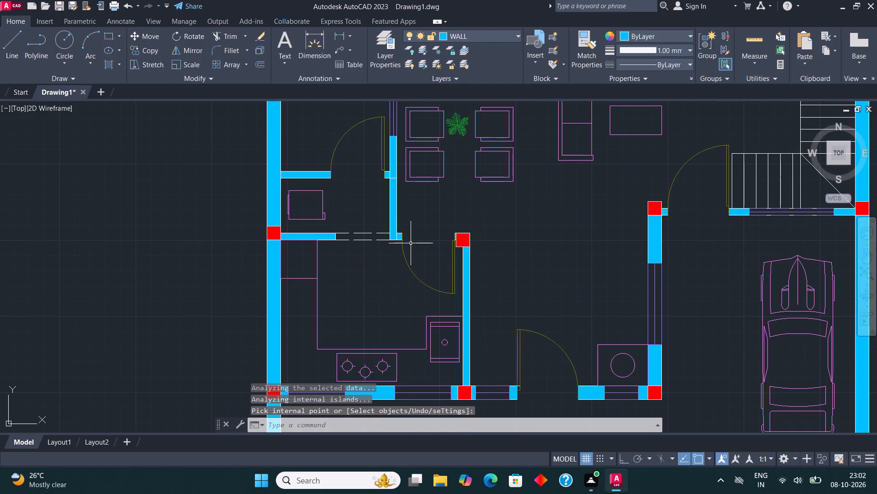
middle_drag(673, 267, 432, 372)
scroll(445, 378, down, 1)
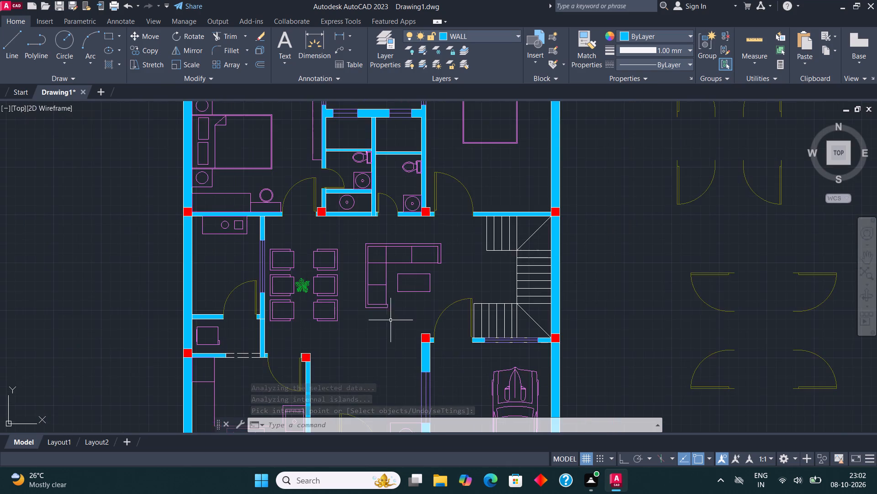
middle_drag(389, 315, 407, 405)
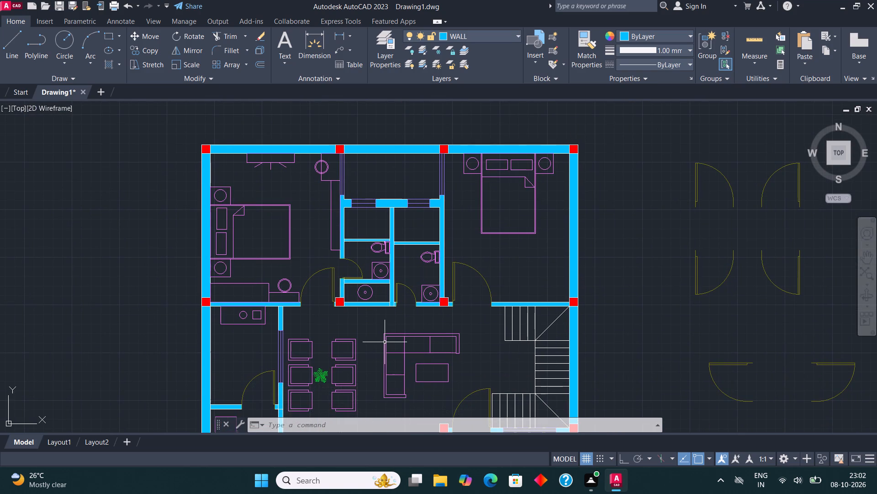
scroll(328, 327, up, 2)
scroll(328, 327, down, 2)
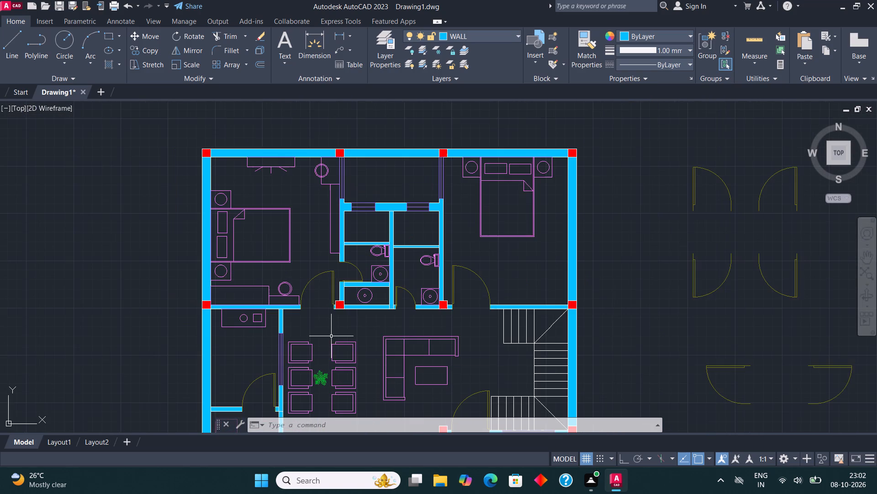
middle_drag(379, 328, 469, 277)
scroll(456, 275, down, 3)
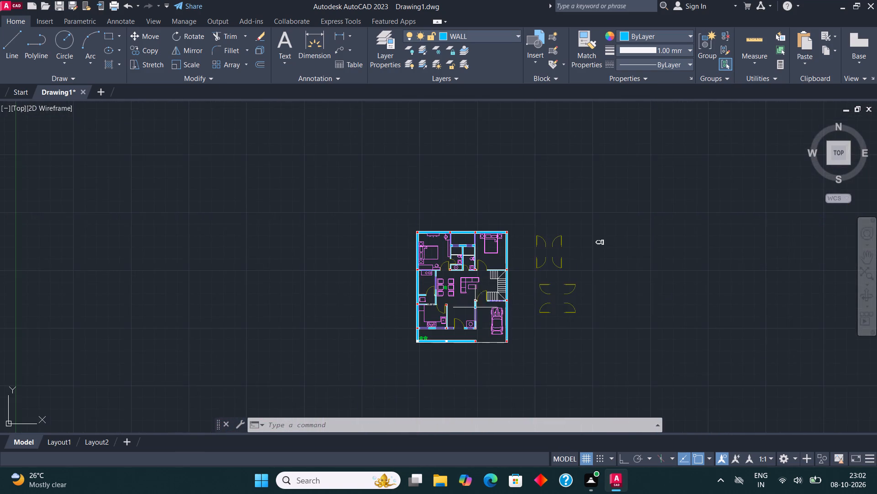
middle_drag(471, 314, 449, 290)
scroll(472, 268, up, 1)
click(704, 333)
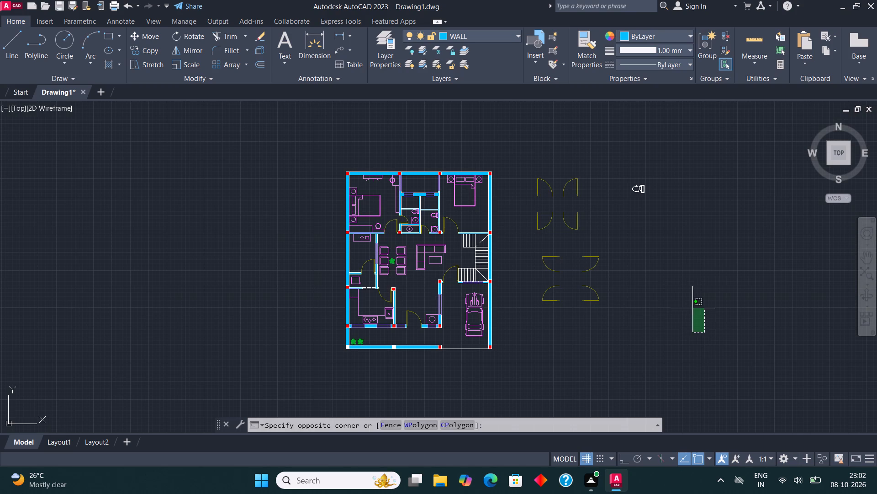
click(526, 151)
key(Delete)
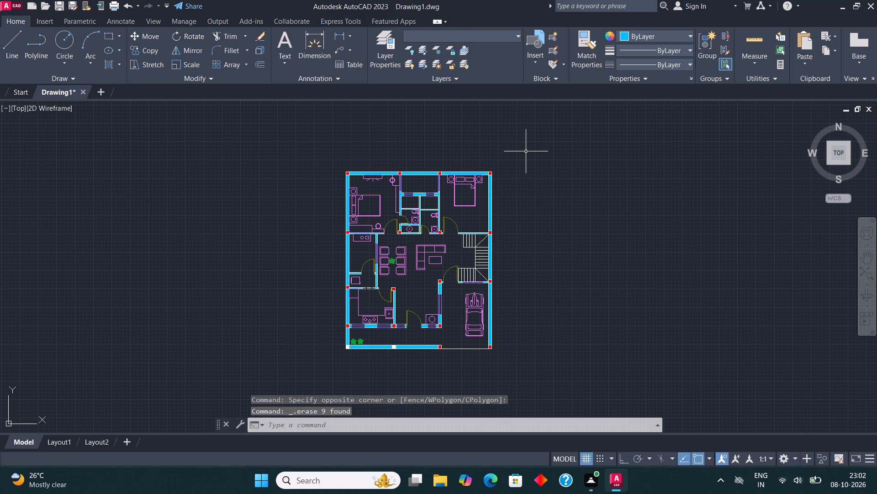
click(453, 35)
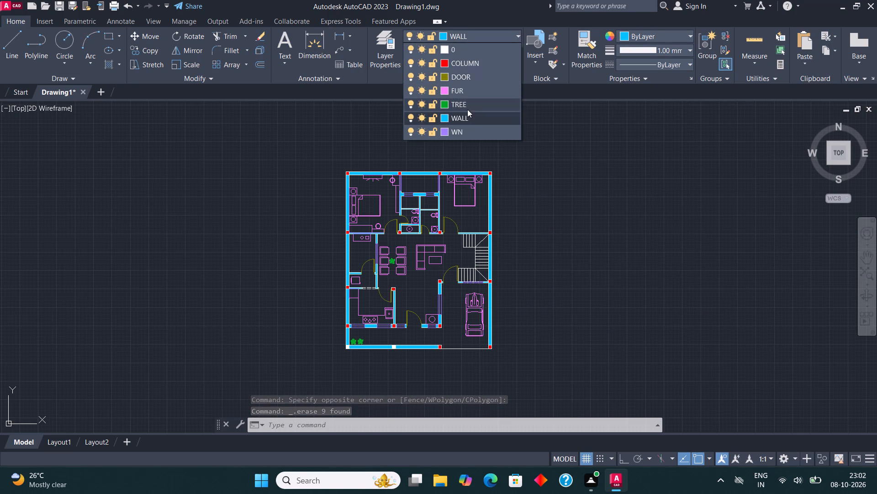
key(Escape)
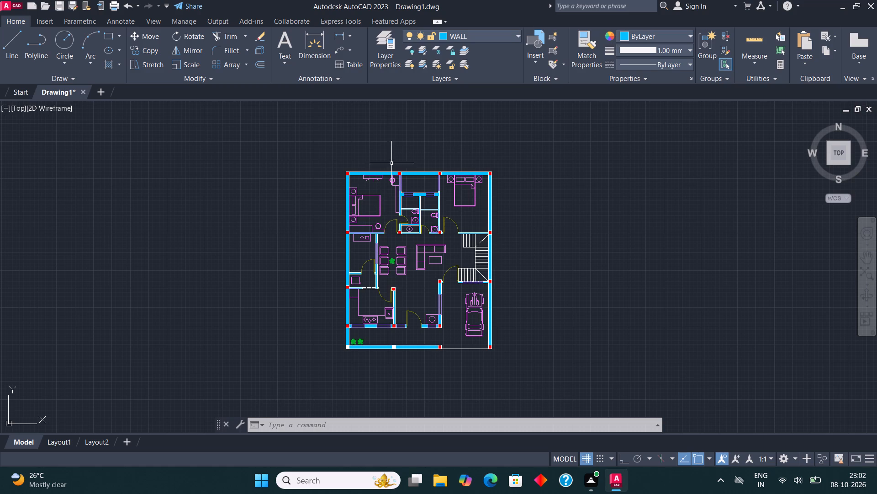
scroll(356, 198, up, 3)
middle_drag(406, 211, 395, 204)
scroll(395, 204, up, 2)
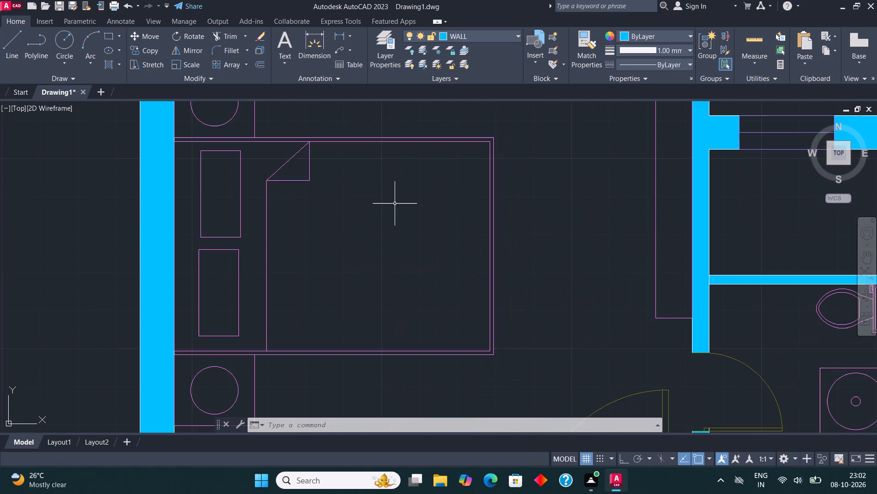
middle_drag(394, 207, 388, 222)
Create a new layer named TEXT with colour index 113 and make it the current layer.
click(484, 36)
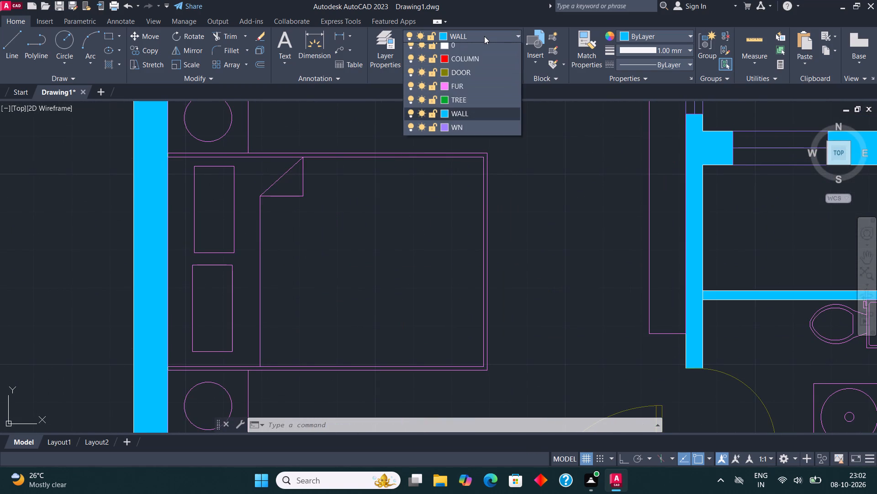
click(382, 41)
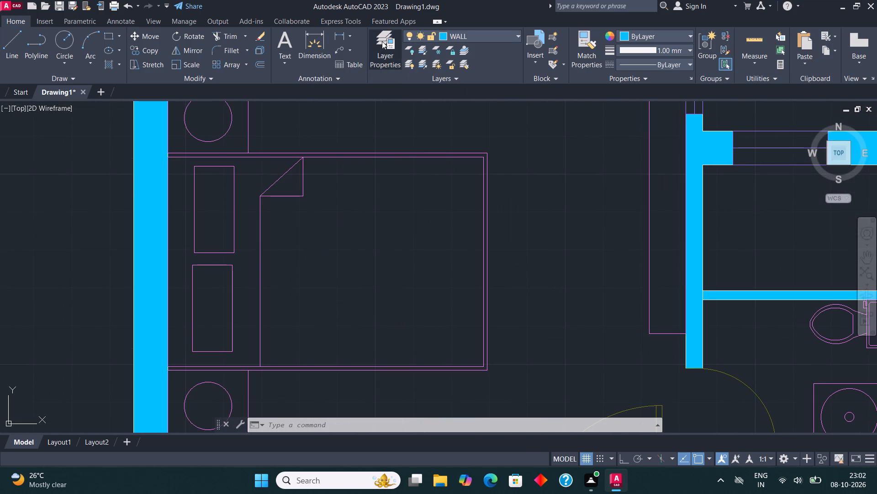
click(377, 40)
click(106, 55)
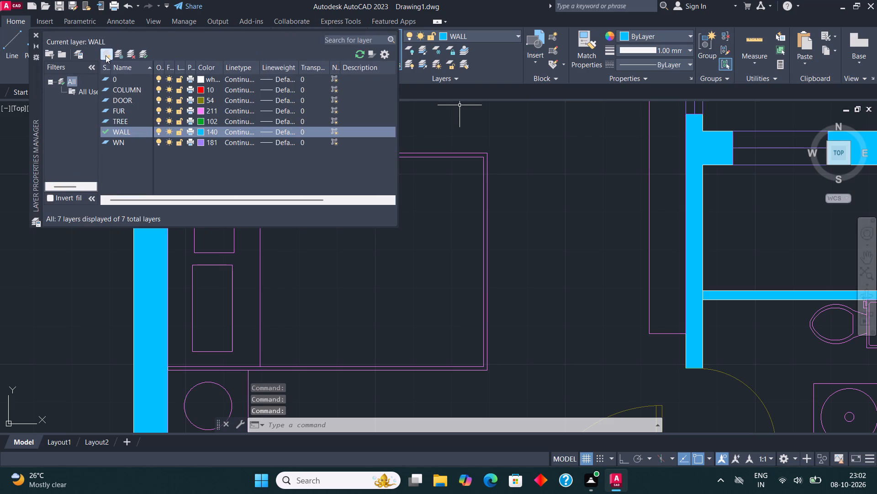
text(TEXT)
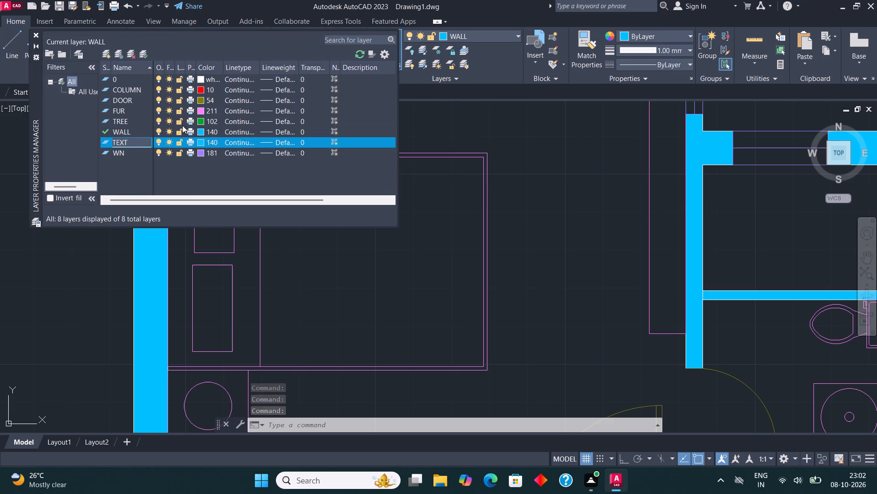
click(201, 144)
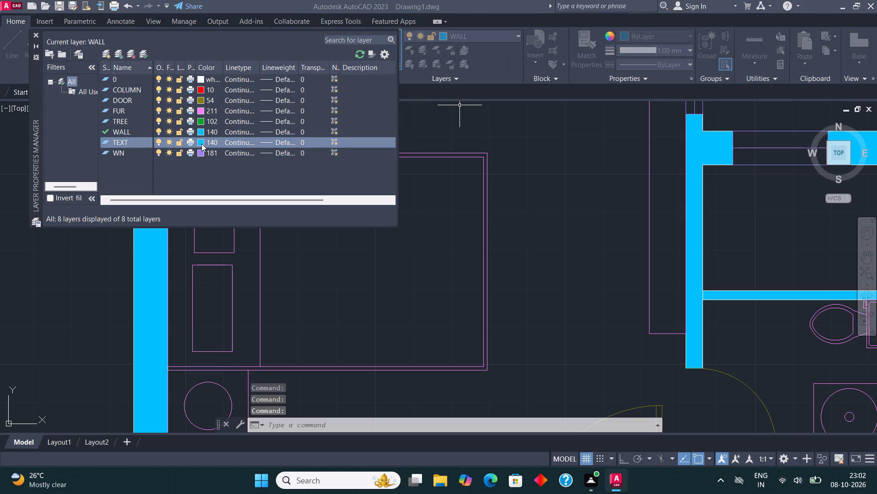
click(427, 220)
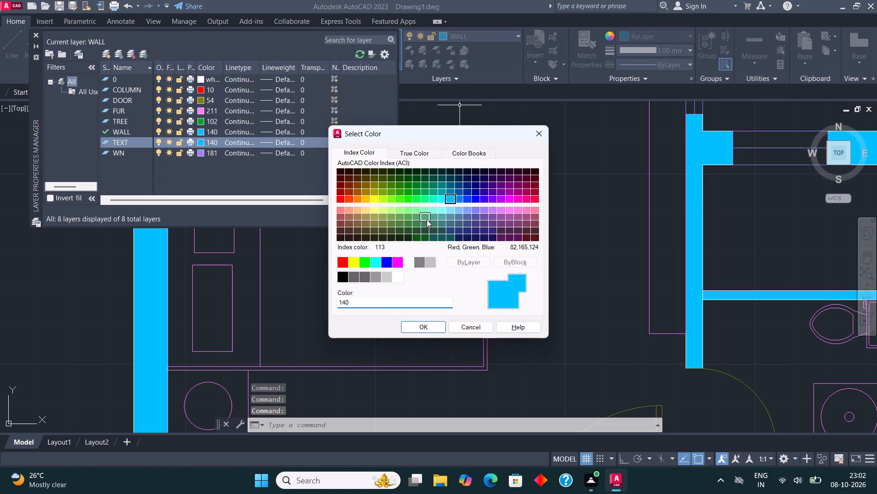
click(430, 328)
click(37, 38)
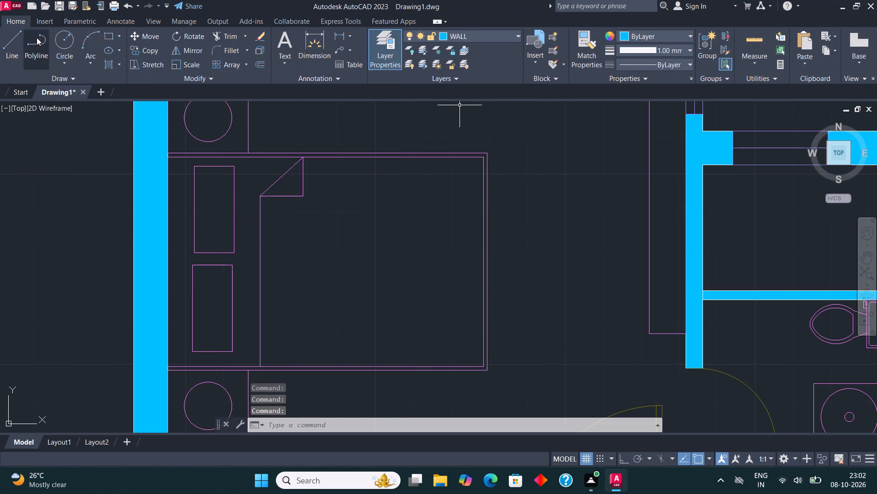
click(473, 34)
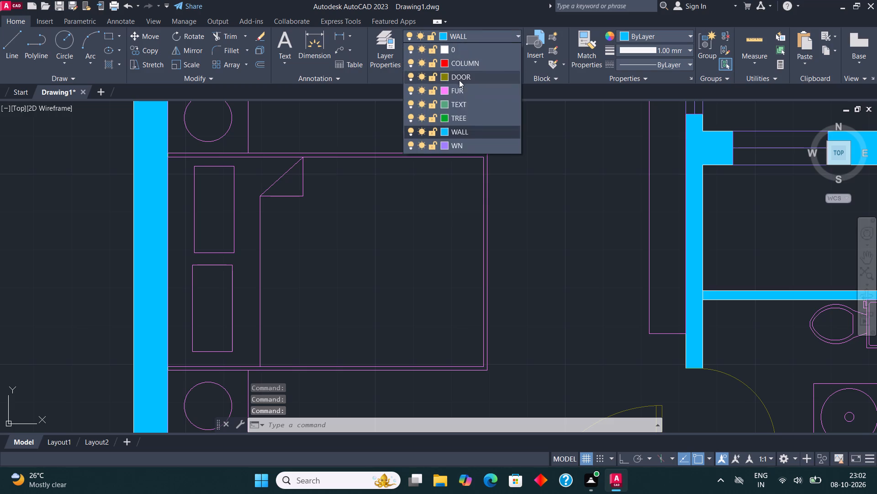
click(469, 102)
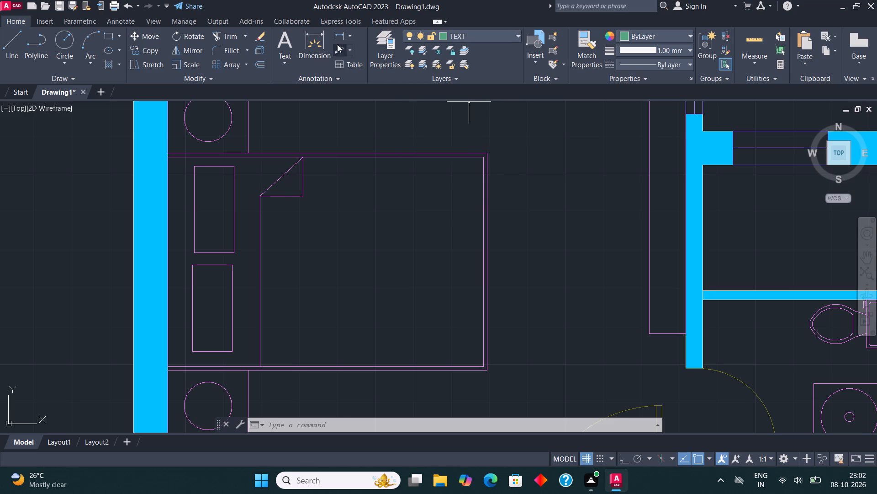
Add the multiline text label M.BEDROOM on the bed in the west bedroom.
click(290, 39)
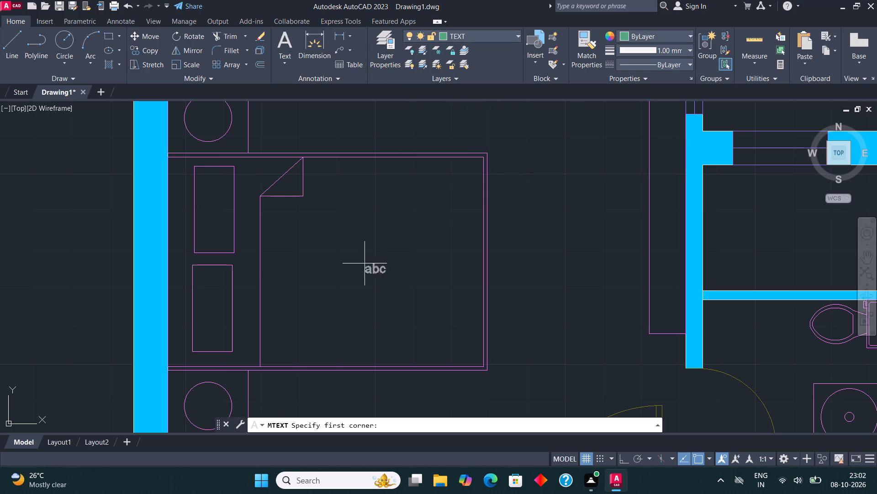
click(296, 301)
click(467, 260)
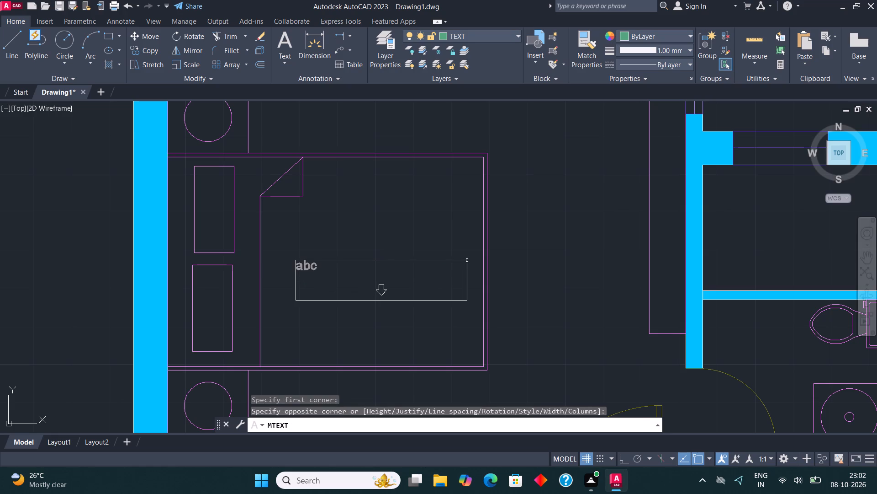
click(467, 260)
key(m)
text(.BED)
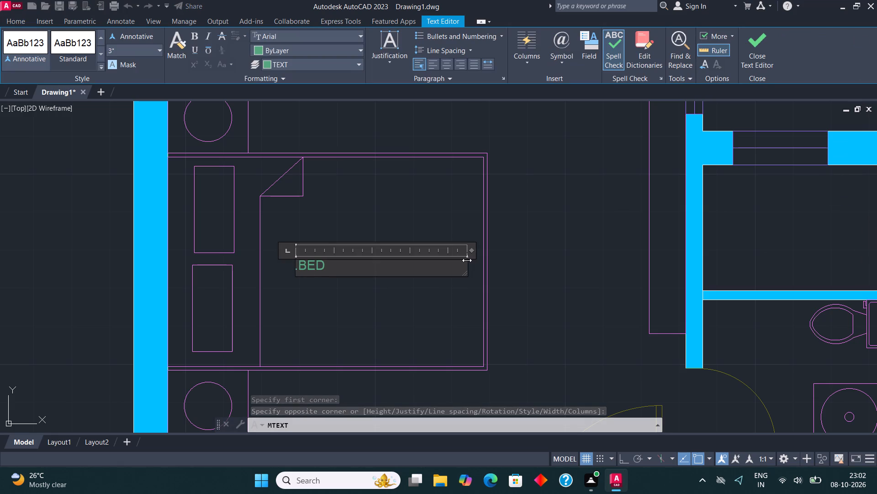
key(BackSpace)
key(BackSpace)
key(BackSpace)
key(BackSpace)
key(BackSpace)
key(BackSpace)
key(BackSpace)
key(BackSpace)
key(BackSpace)
key(BackSpace)
key(BackSpace)
key(BackSpace)
key(BackSpace)
key(BackSpace)
text(M.)
text(BEDROOM)
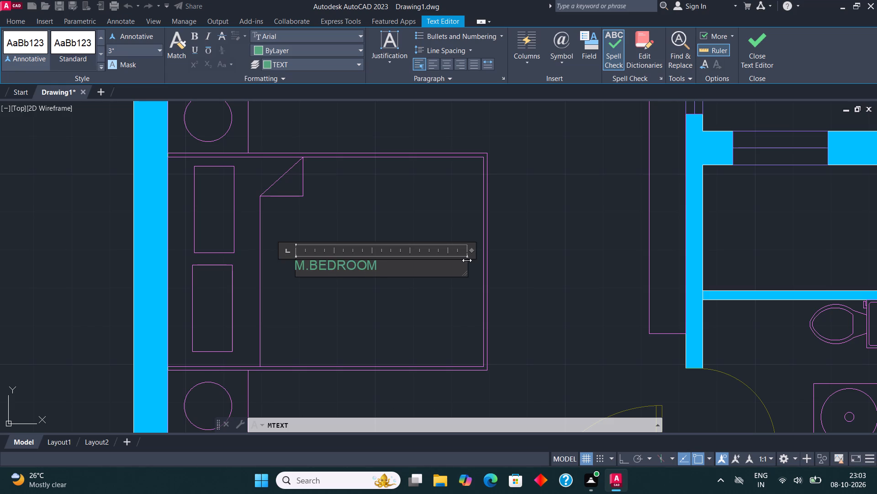
click(766, 36)
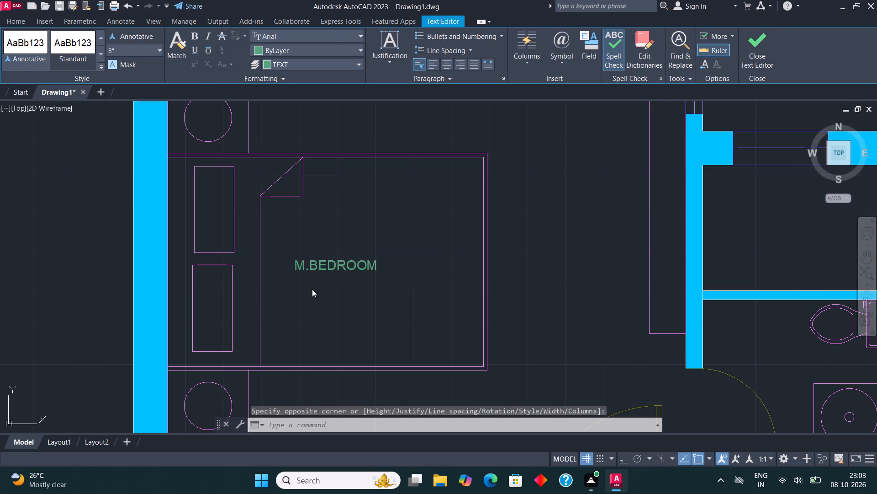
Scale the M.BEDROOM label up to about twice its size.
scroll(308, 288, down, 2)
middle_drag(338, 286, 352, 281)
scroll(343, 274, up, 2)
click(313, 272)
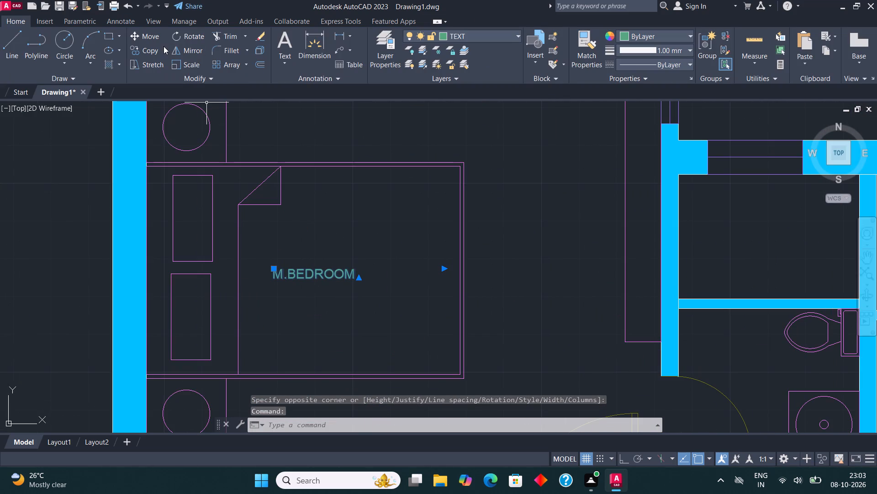
click(189, 63)
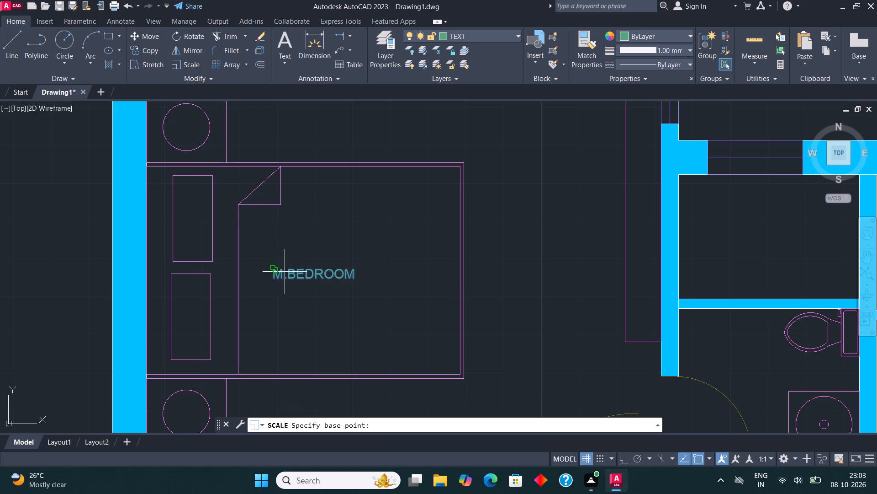
click(285, 272)
click(442, 284)
Move the enlarged M.BEDROOM label slightly northwest so it sits centred on the bed.
scroll(442, 267, down, 2)
middle_drag(428, 261, 399, 257)
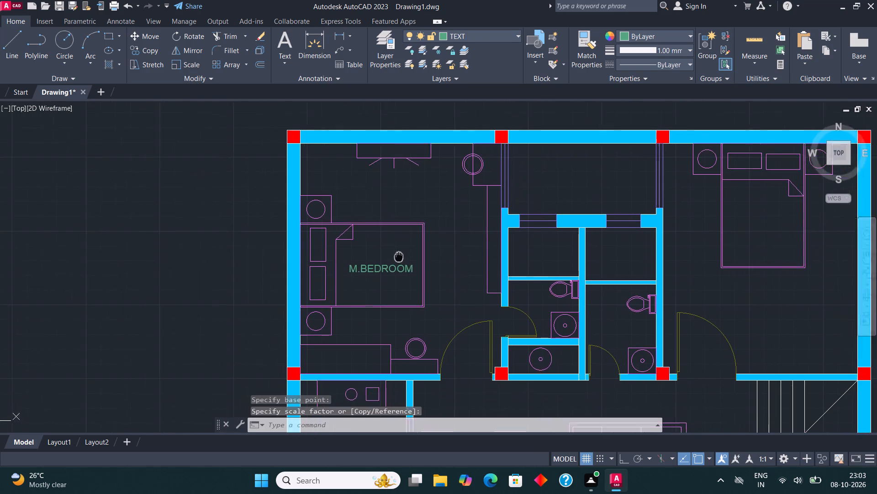
middle_drag(399, 257, 388, 256)
scroll(387, 255, up, 2)
click(362, 281)
click(266, 227)
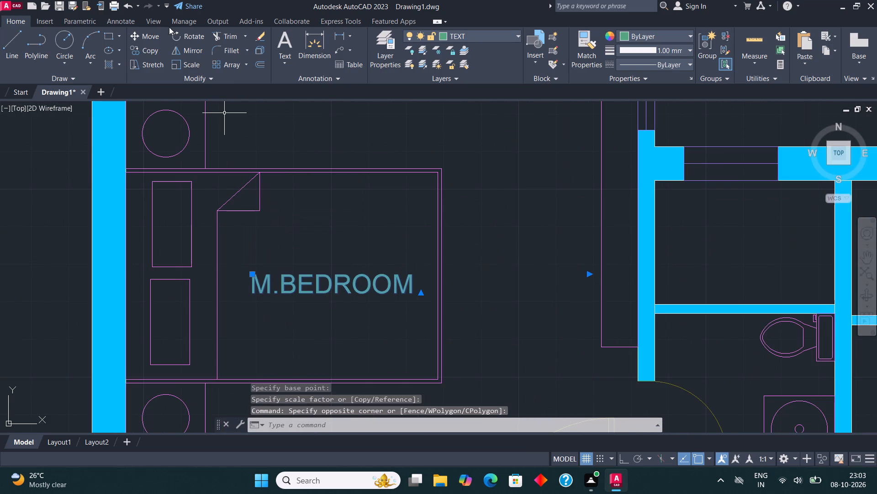
click(149, 31)
click(337, 284)
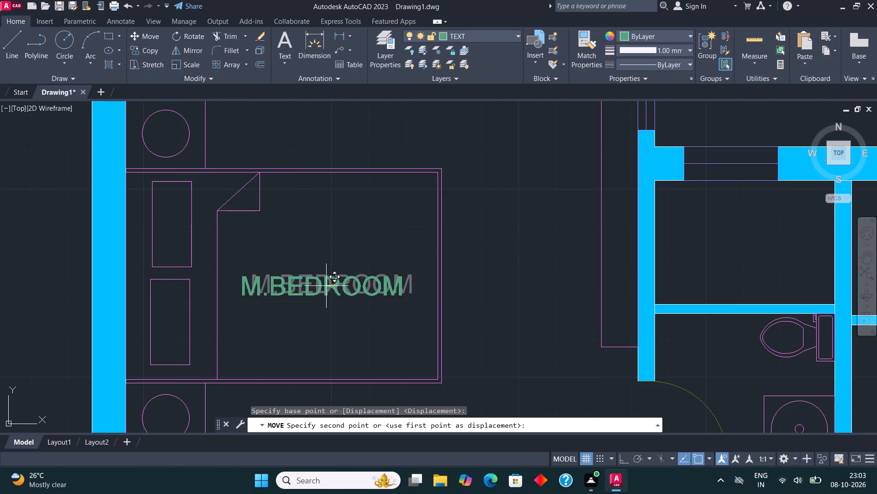
click(323, 276)
Copy the M.BEDROOM label into the north space between the two bedrooms and the small west room directly south of it.
click(308, 273)
click(299, 264)
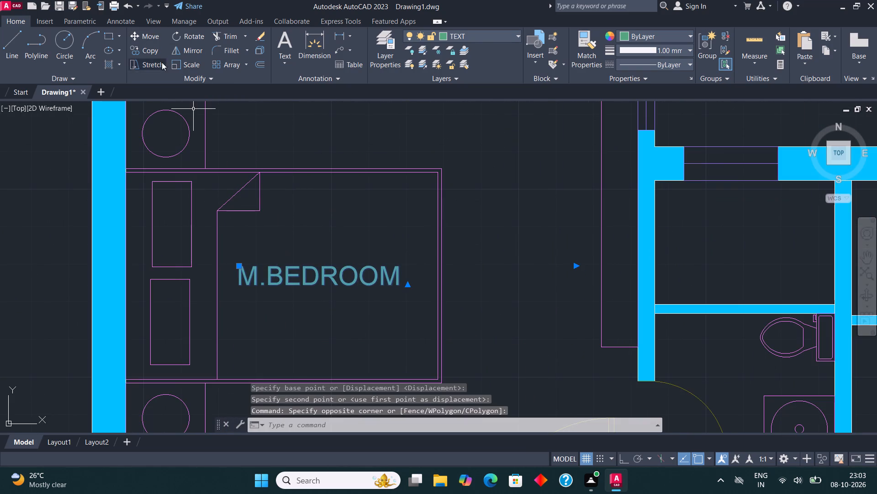
click(147, 48)
click(302, 276)
scroll(296, 220, down, 3)
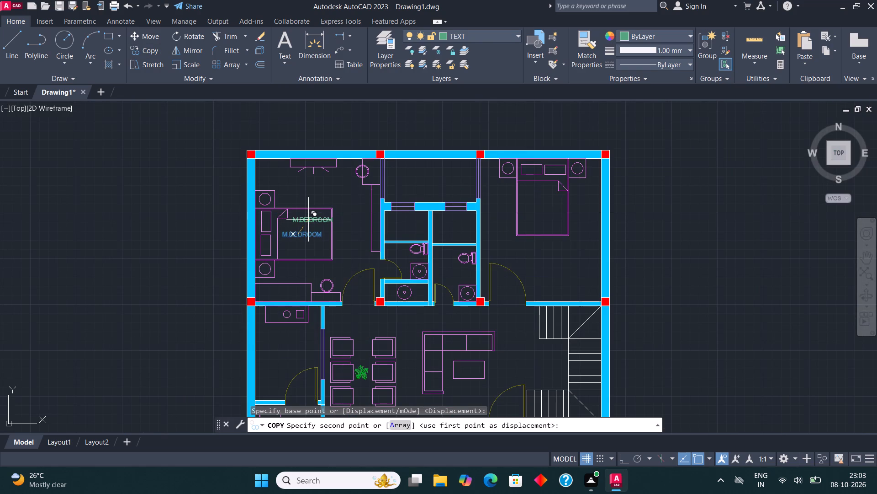
scroll(436, 189, up, 2)
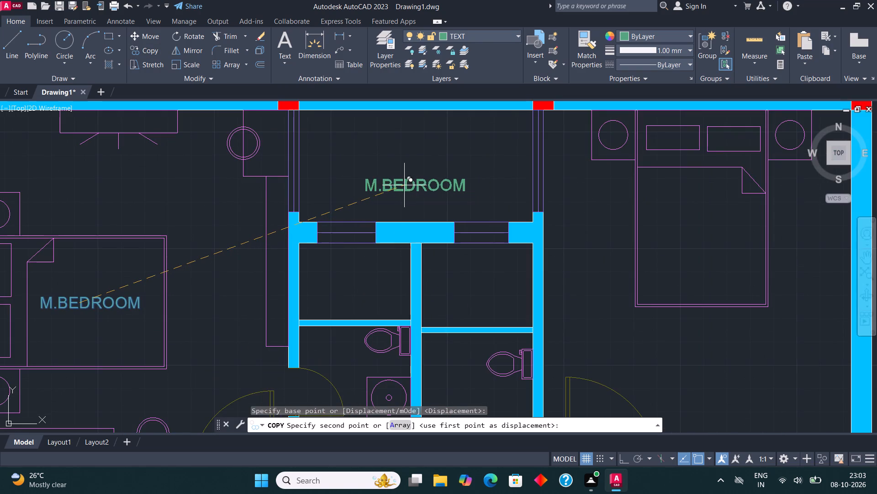
click(404, 185)
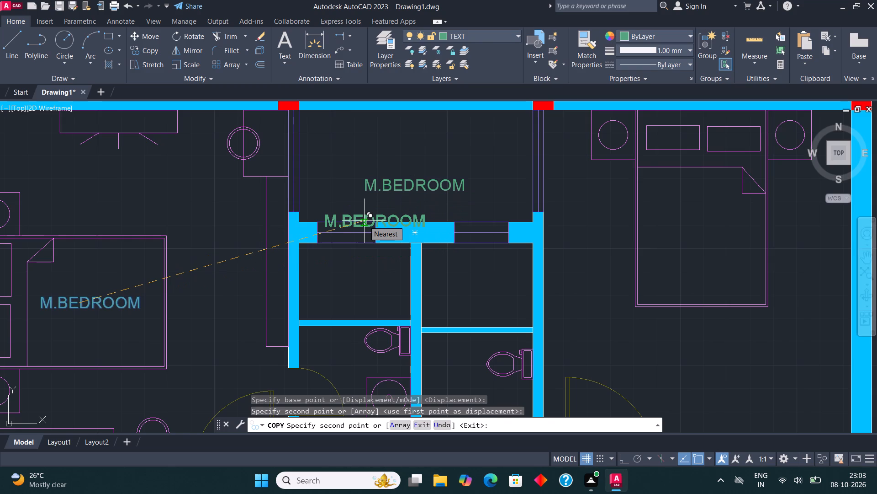
click(346, 282)
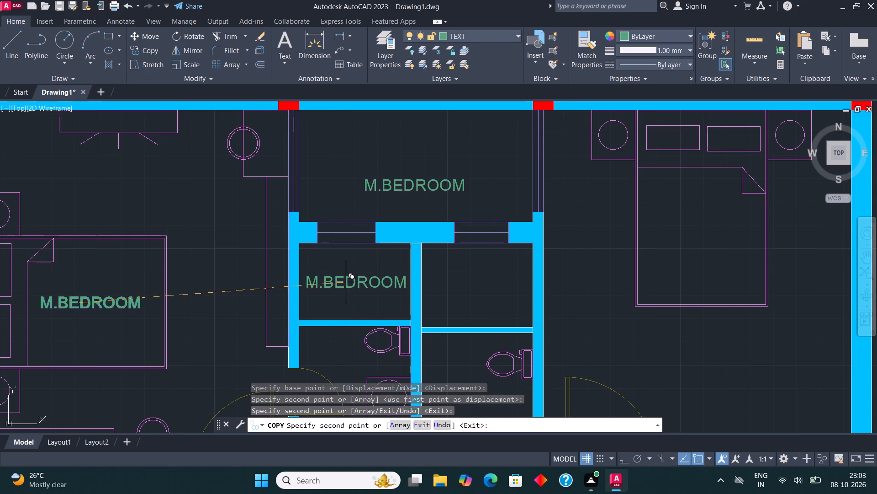
Place further copies of the M.BEDROOM label in the east and west bathrooms and just south of the washbasin alcove.
scroll(413, 195, down, 1)
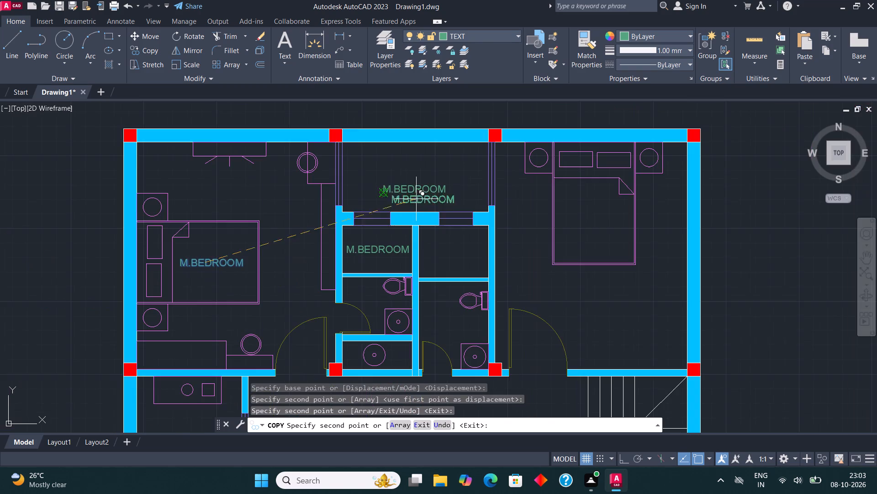
scroll(436, 330, up, 1)
click(436, 317)
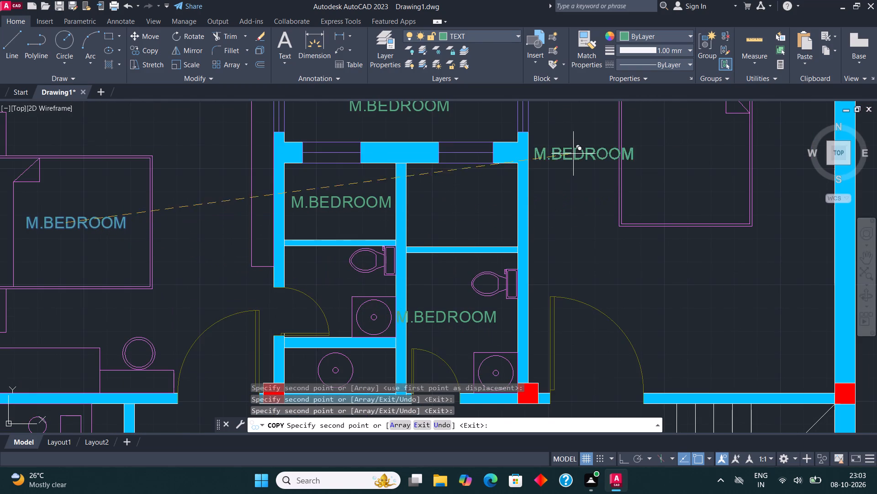
scroll(299, 276, up, 1)
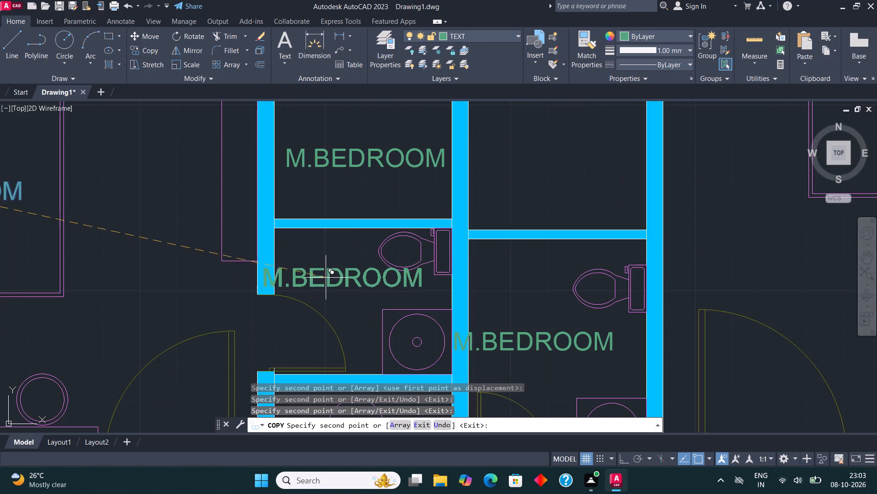
click(348, 282)
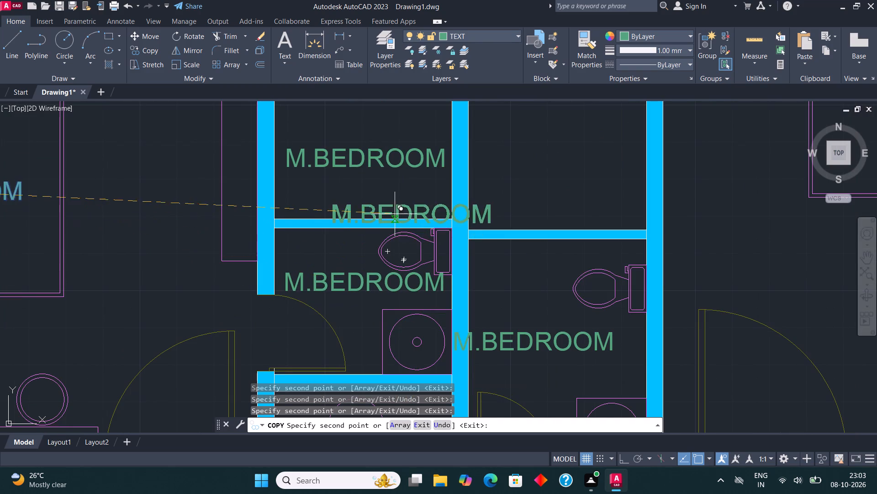
scroll(395, 214, down, 3)
scroll(379, 274, up, 3)
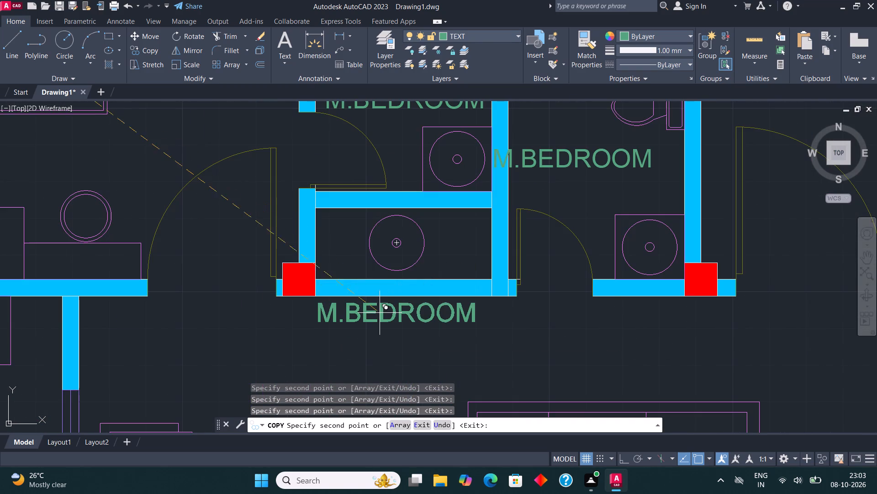
click(382, 311)
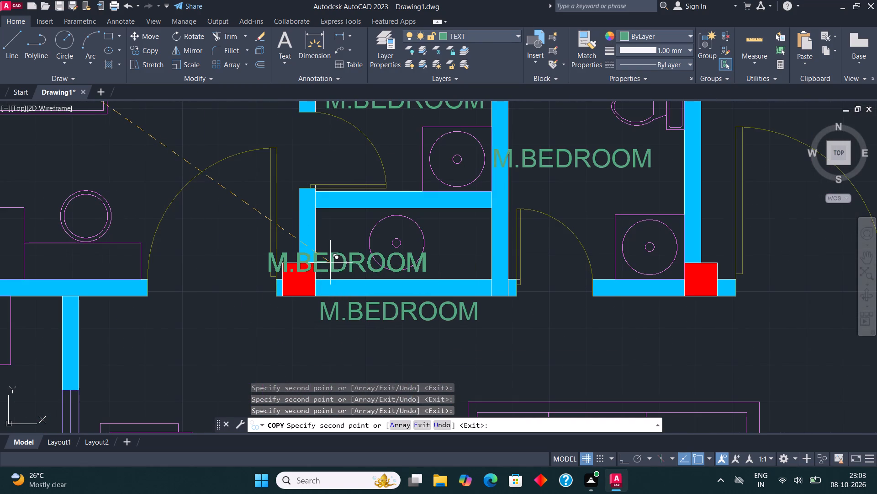
Copy the M.BEDROOM label onto the east bedroom's bed and into the open area just west of the upper stair flight.
scroll(367, 231, down, 2)
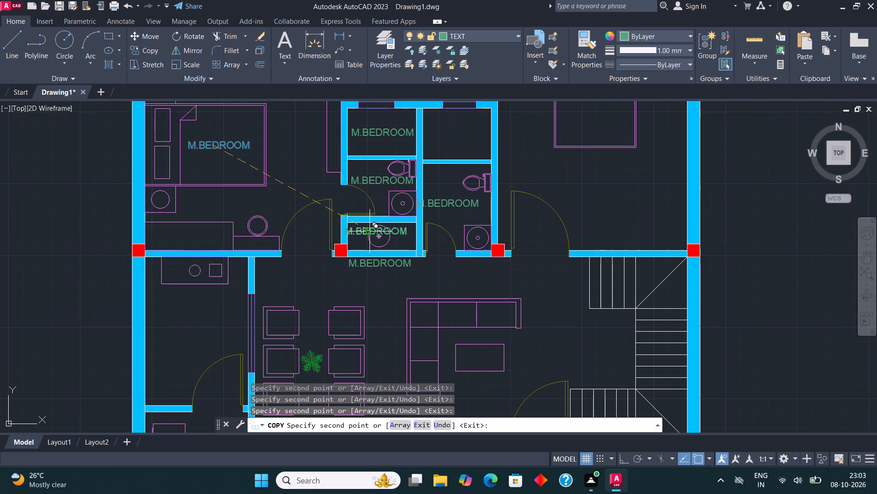
scroll(367, 231, down, 2)
scroll(432, 178, up, 3)
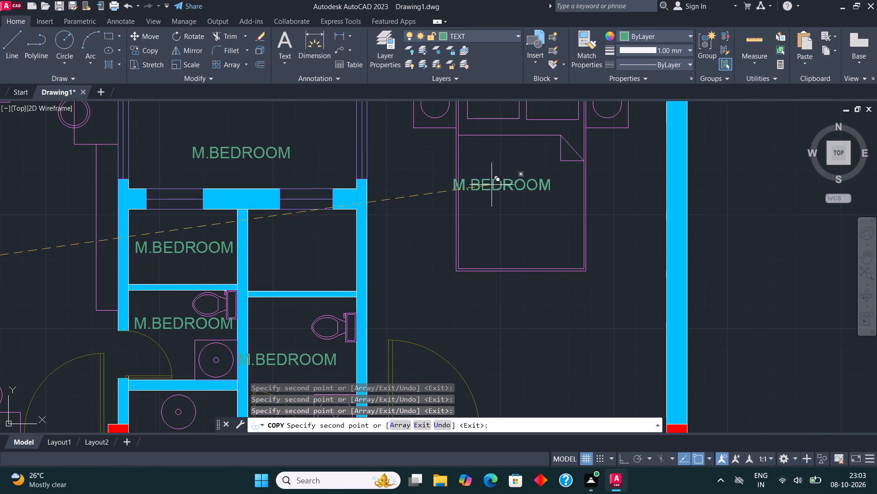
click(510, 196)
scroll(503, 161, down, 1)
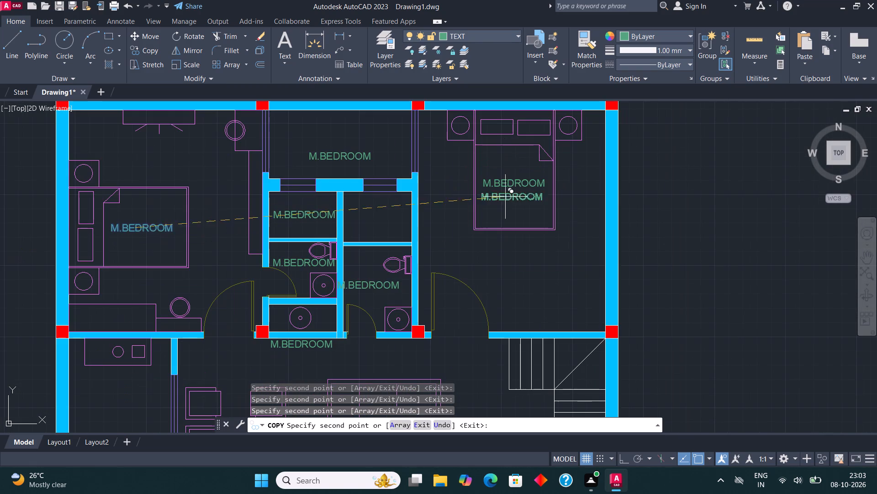
middle_drag(524, 297, 442, 246)
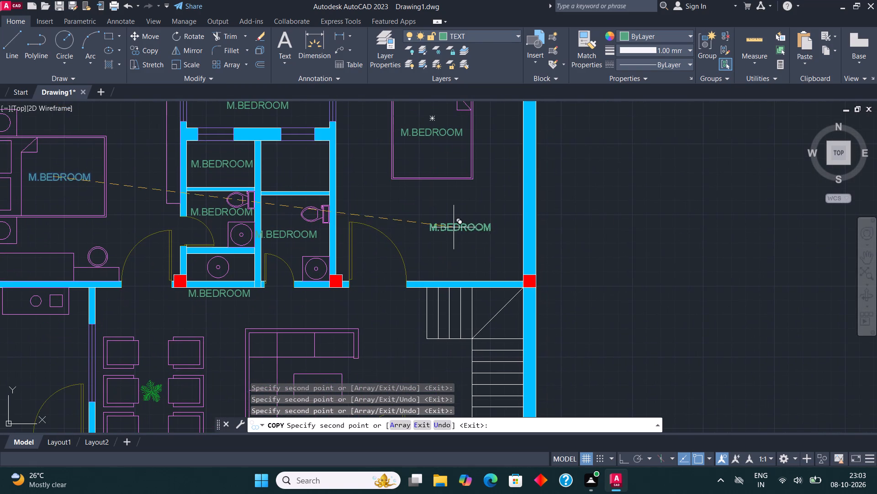
middle_drag(468, 238, 488, 344)
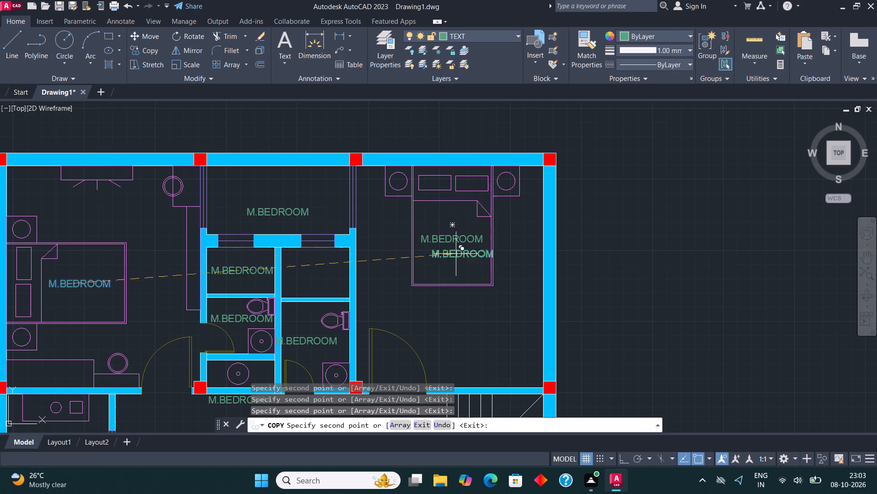
scroll(478, 199, down, 2)
scroll(465, 306, up, 3)
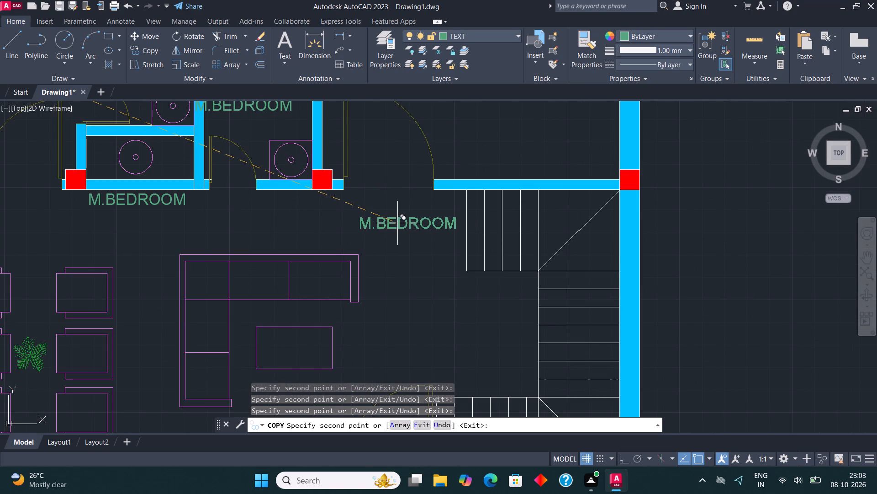
click(400, 223)
Place M.BEDROOM copies north of the car, above the square fixture in the entrance room, and in the middle of that room.
scroll(434, 208, down, 3)
scroll(456, 290, up, 3)
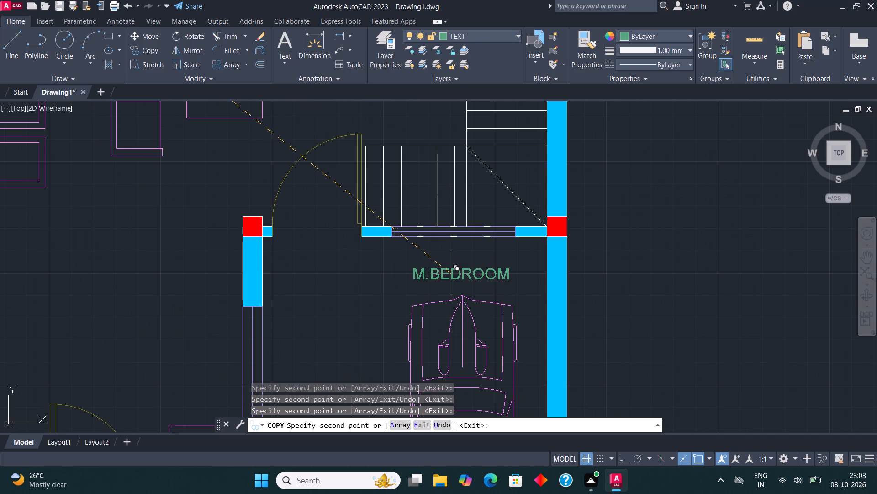
click(451, 274)
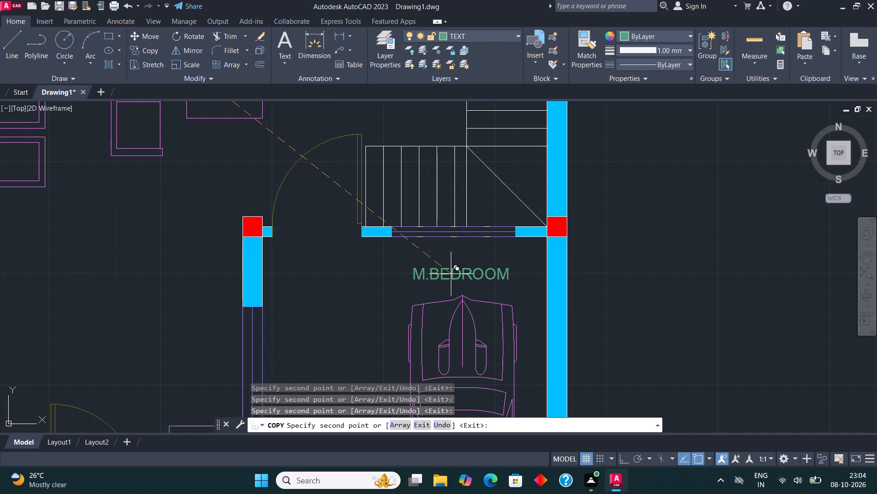
scroll(451, 274, down, 3)
scroll(388, 313, up, 4)
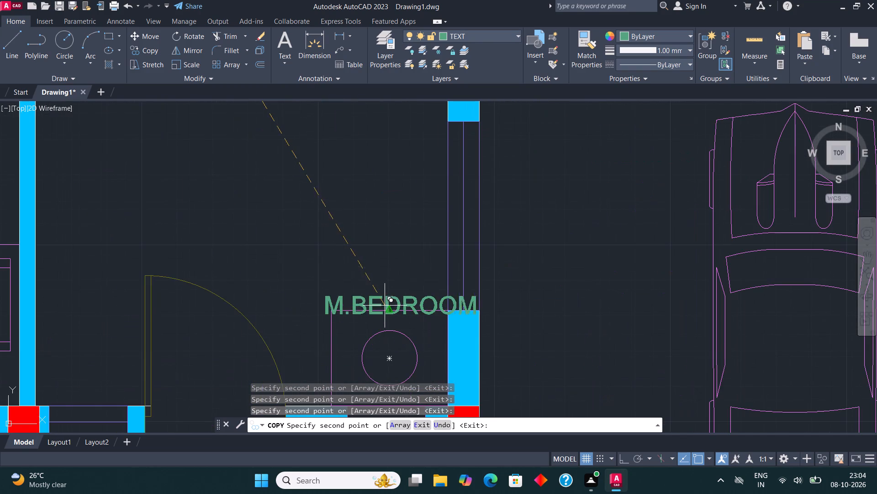
click(354, 289)
scroll(413, 241, down, 2)
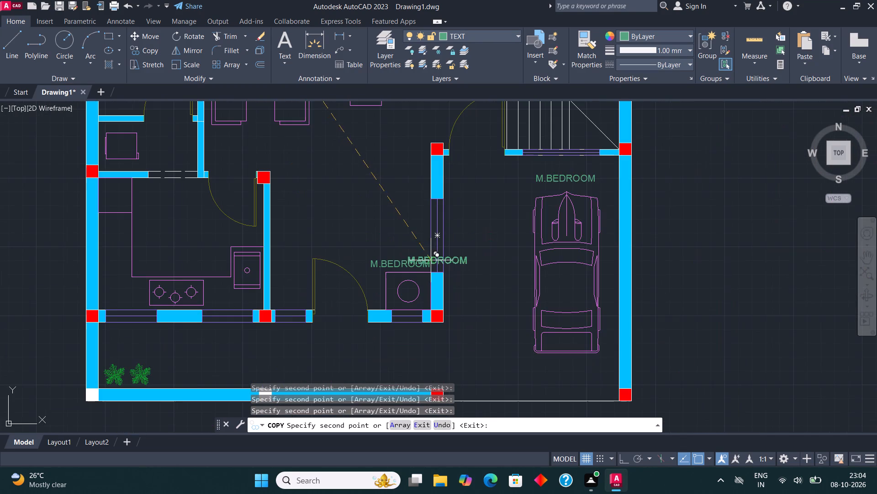
click(344, 204)
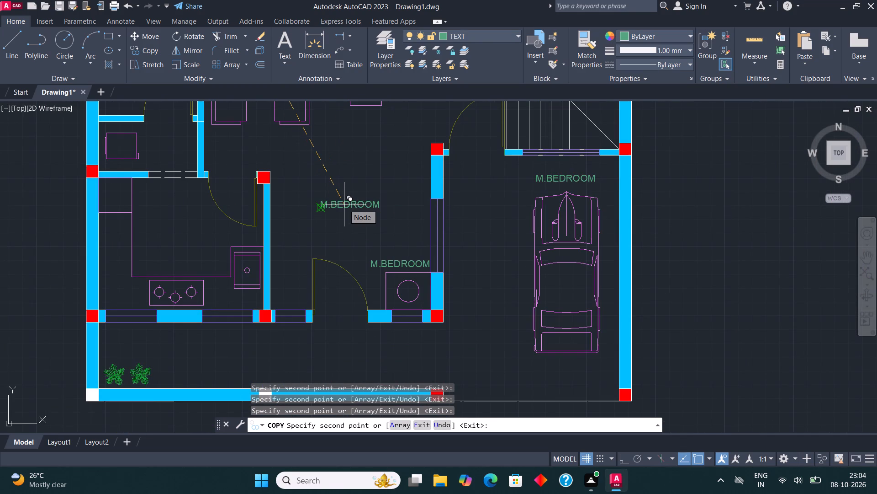
Place M.BEDROOM copies just southeast of the dining chairs and in the kitchen.
middle_drag(357, 231, 388, 312)
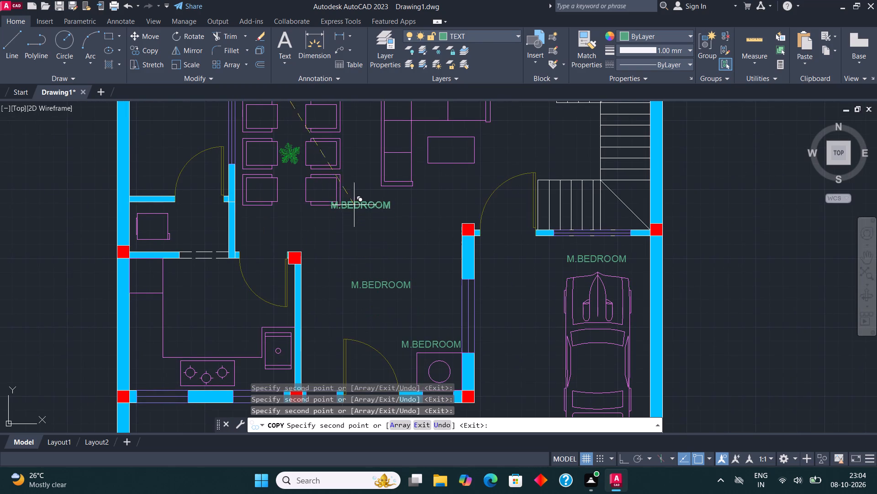
scroll(357, 196, up, 2)
click(315, 238)
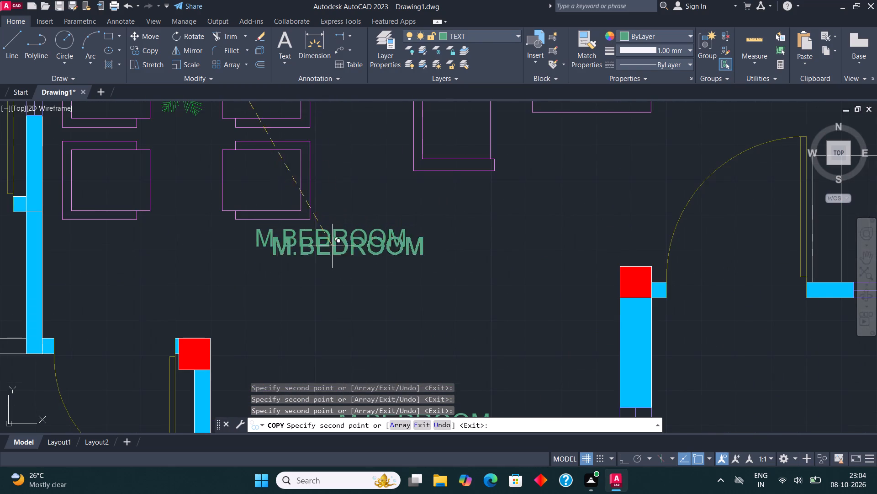
scroll(375, 250, down, 2)
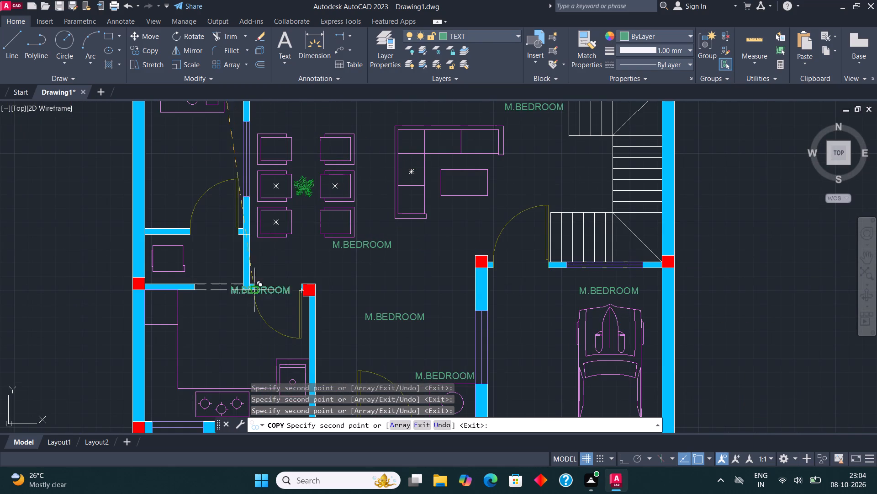
click(226, 338)
Place M.BEDROOM copies in the front strip east of the two plants and outside, south of the front wall.
scroll(514, 194, down, 2)
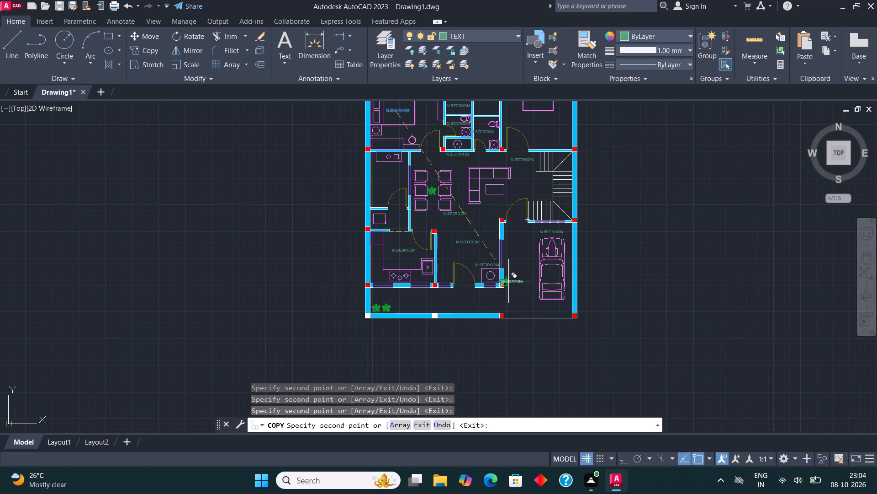
scroll(449, 296, up, 2)
click(412, 306)
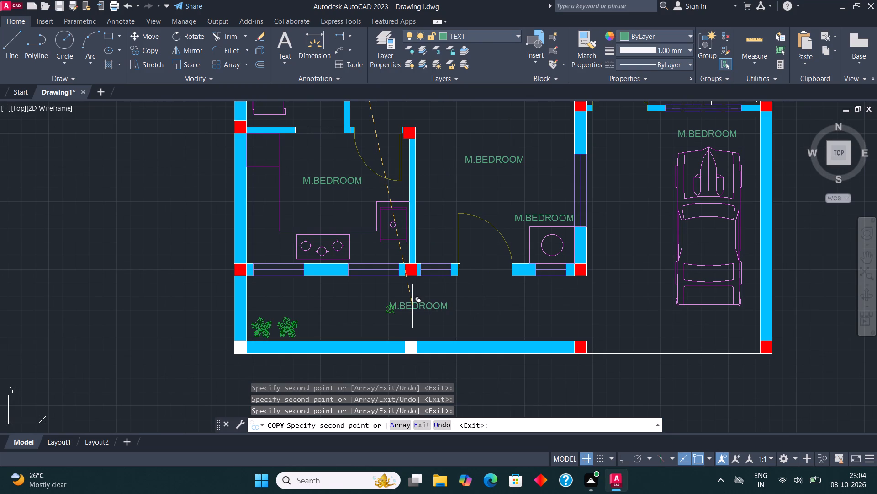
scroll(423, 294, down, 2)
scroll(439, 350, up, 1)
click(452, 328)
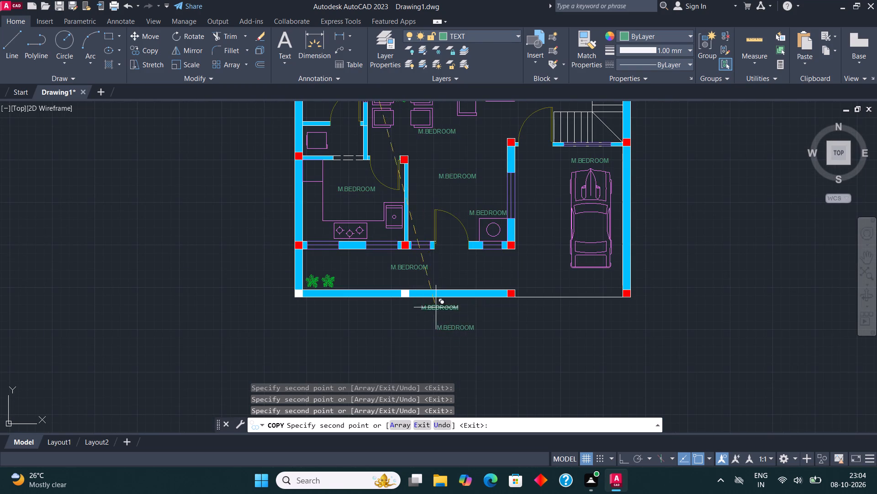
Place M.BEDROOM copies in the small room north of the kitchen and the west room north of that, then finish copying.
middle_drag(403, 238, 432, 331)
scroll(366, 225, up, 2)
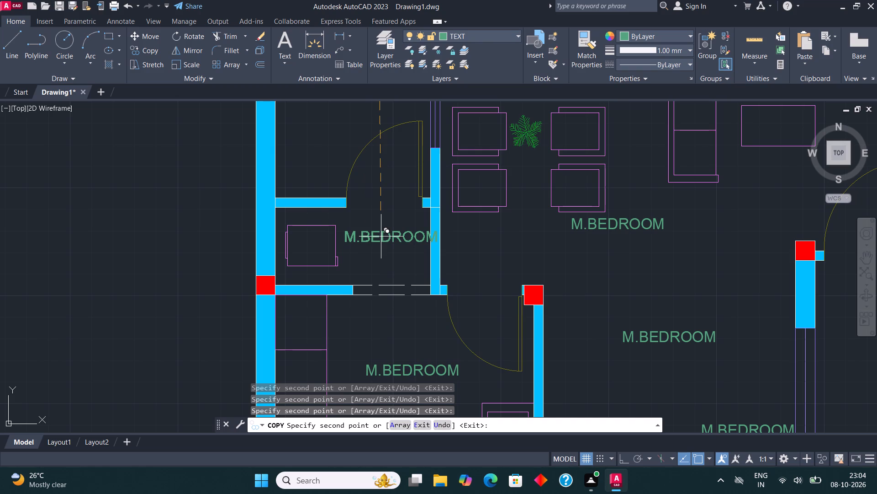
click(365, 236)
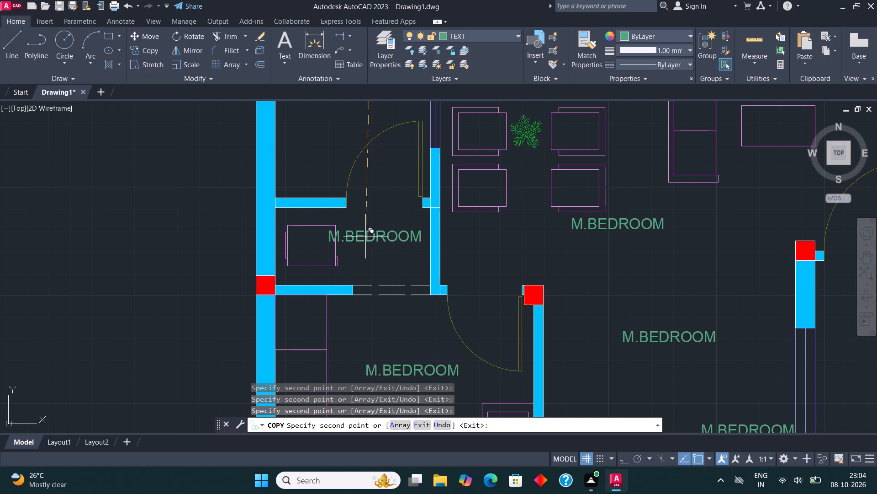
middle_drag(400, 263, 427, 314)
scroll(427, 314, down, 1)
middle_drag(401, 177, 407, 207)
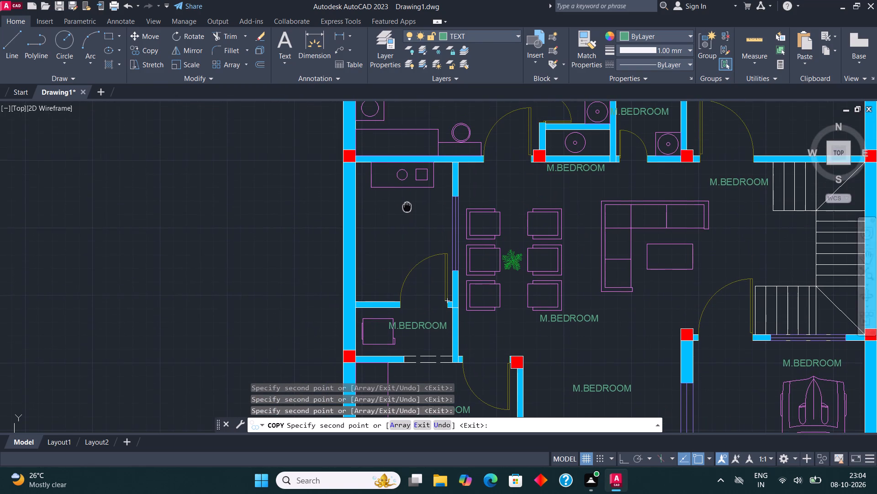
middle_drag(407, 207, 407, 207)
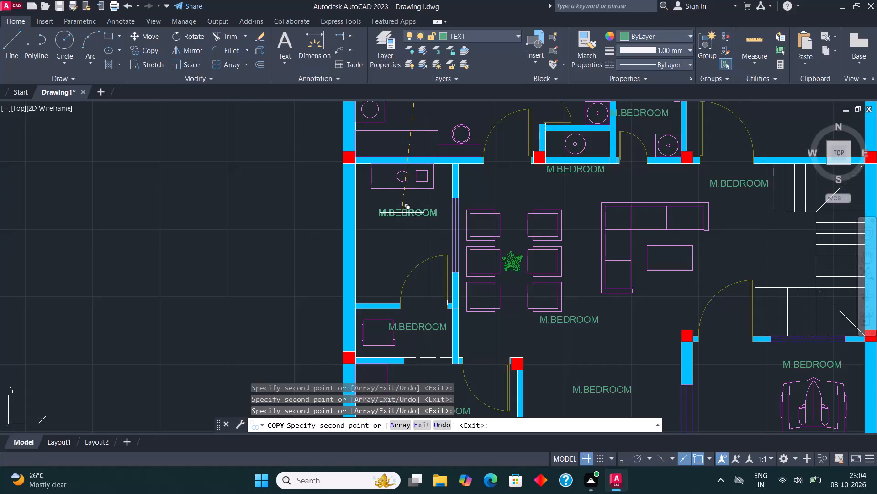
scroll(402, 213, down, 1)
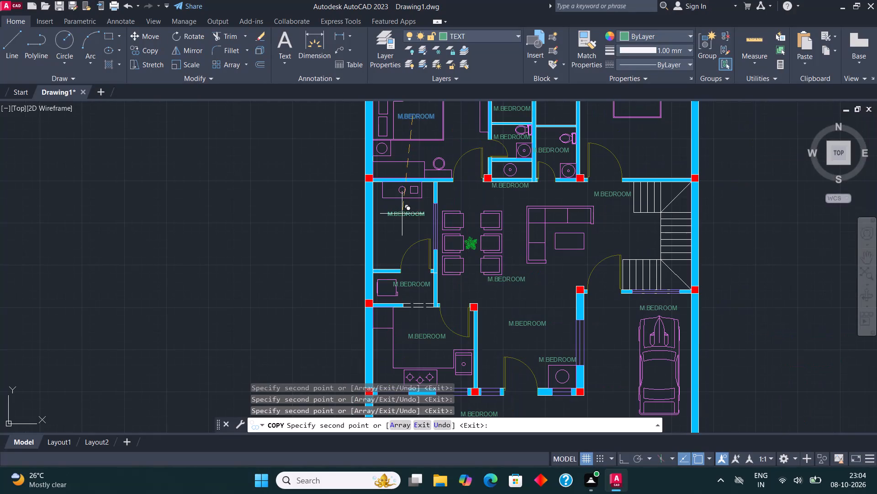
click(400, 223)
middle_drag(455, 150, 455, 162)
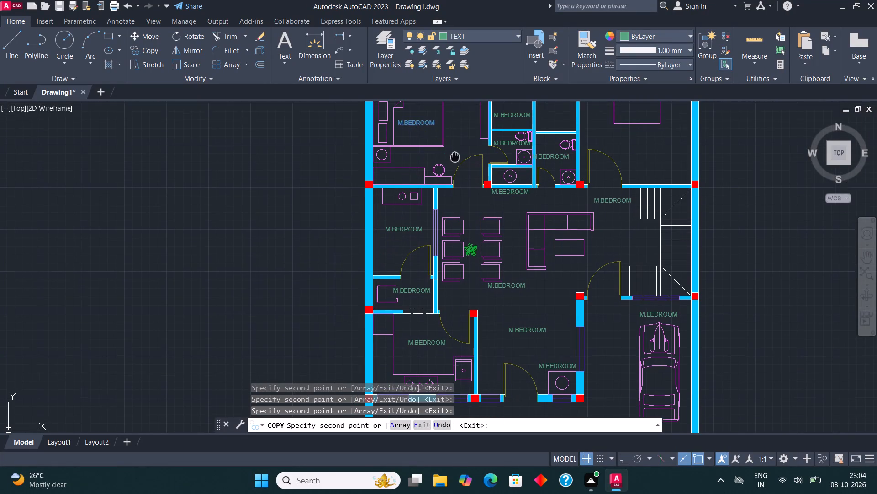
middle_drag(455, 162, 394, 224)
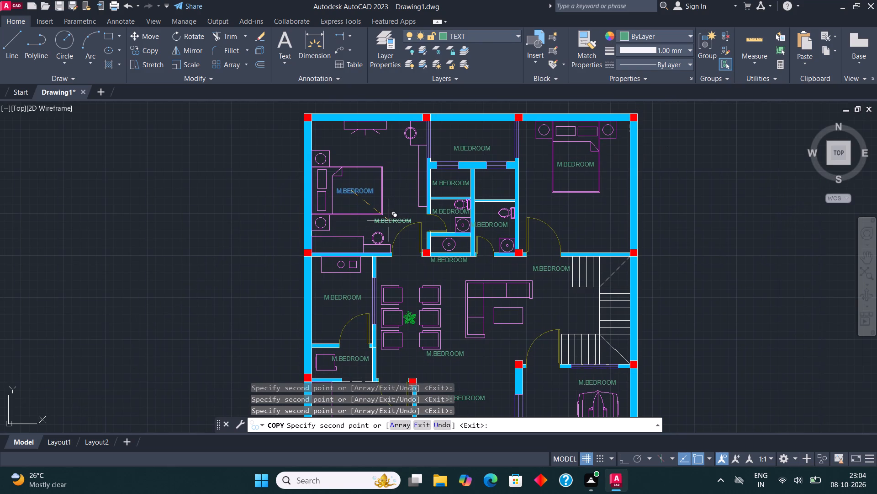
key(Escape)
Change the M.BEDROOM label in the north space between the two bedrooms to OPEN.
scroll(476, 136, up, 1)
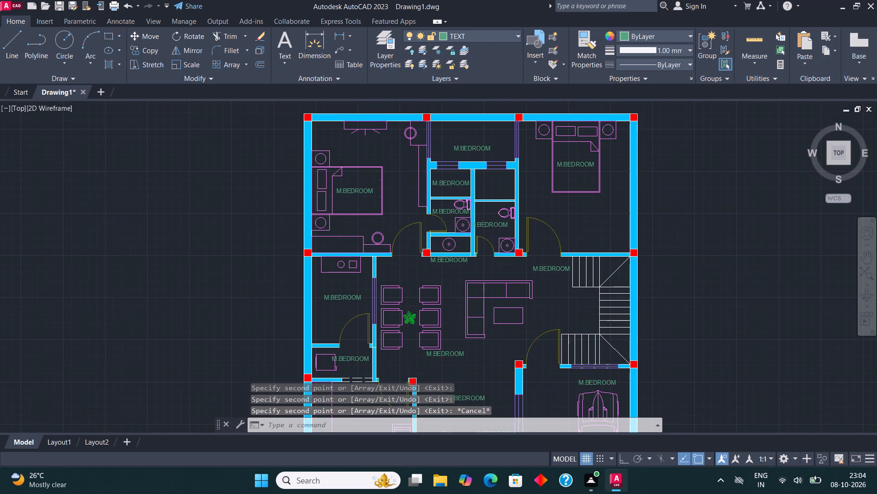
scroll(473, 147, up, 3)
click(452, 174)
right_click(452, 174)
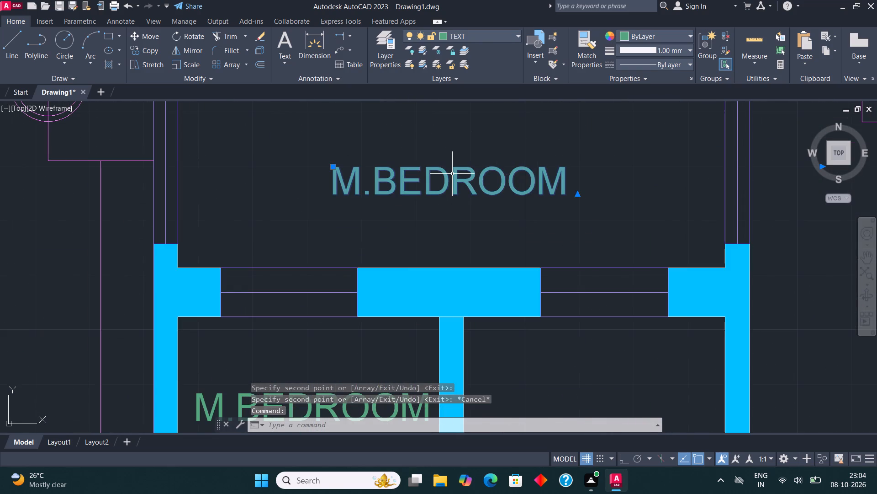
click(500, 178)
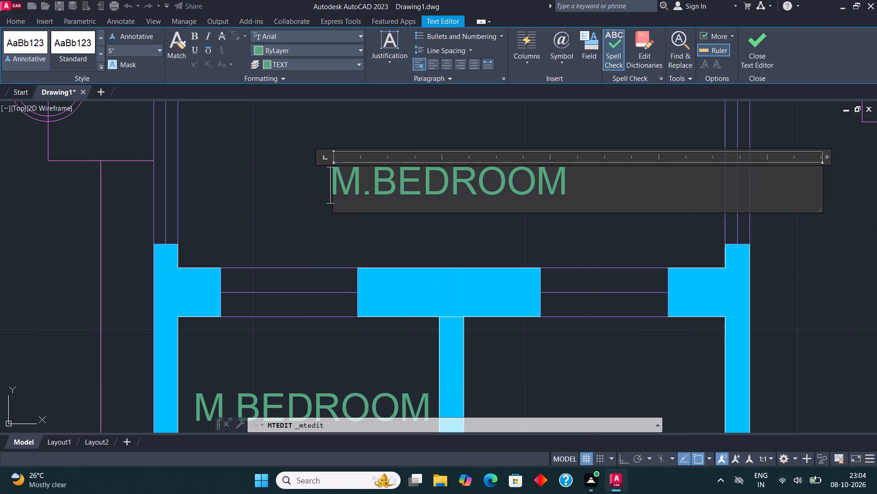
click(567, 181)
key(BackSpace)
key(BackSpace)
key(BackSpace)
key(BackSpace)
key(BackSpace)
key(BackSpace)
key(BackSpace)
key(BackSpace)
key(BackSpace)
key(BackSpace)
key(BackSpace)
key(BackSpace)
key(BackSpace)
key(BackSpace)
key(BackSpace)
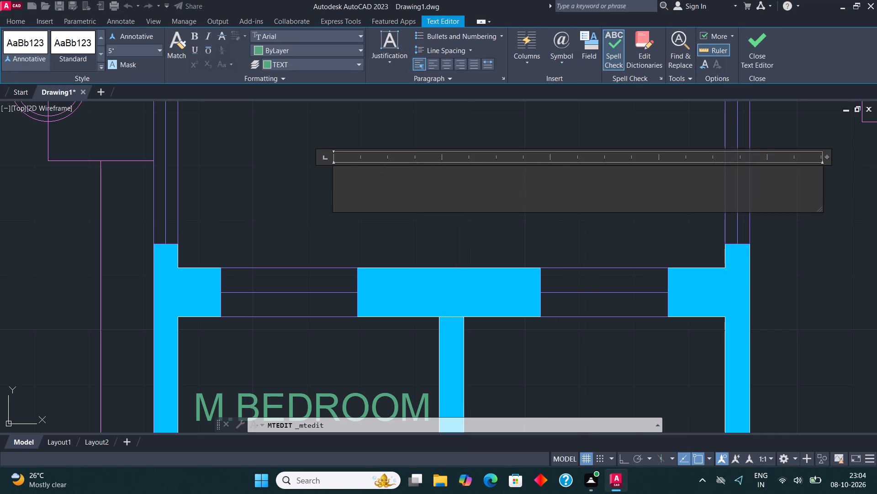
text(OPEN)
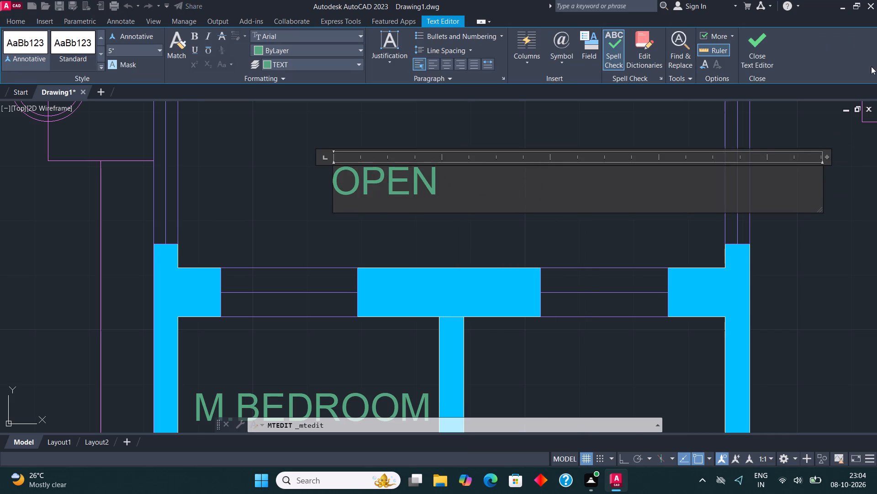
click(757, 47)
Change the M.BEDROOM label in the small west room directly south of the OPEN space to SHOWER.
middle_drag(578, 205, 563, 169)
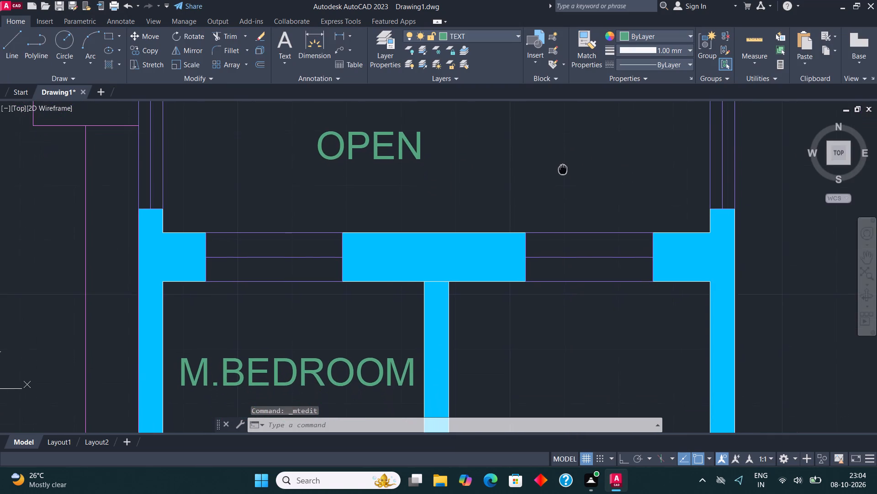
middle_drag(563, 169, 596, 115)
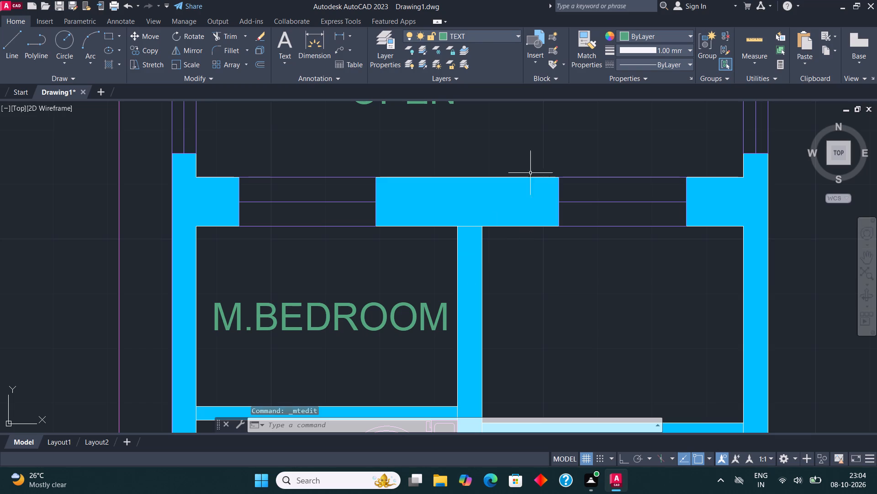
middle_drag(469, 290, 513, 188)
click(396, 215)
right_click(396, 215)
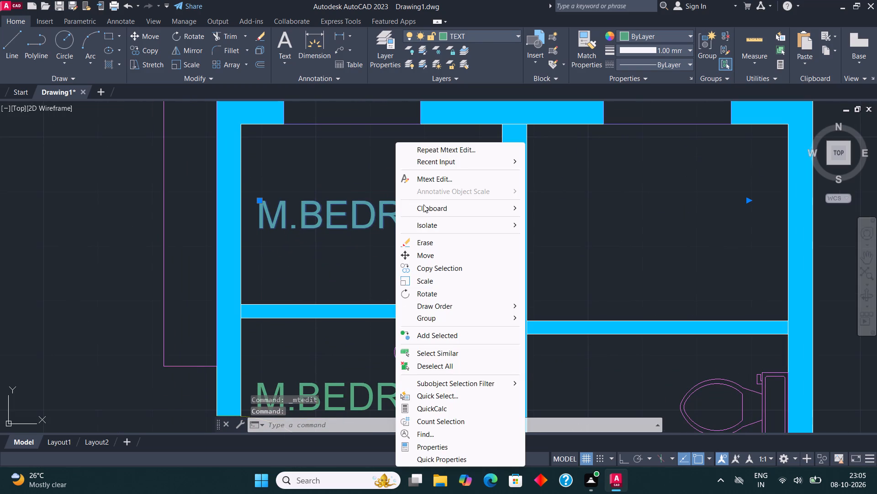
click(467, 178)
click(497, 210)
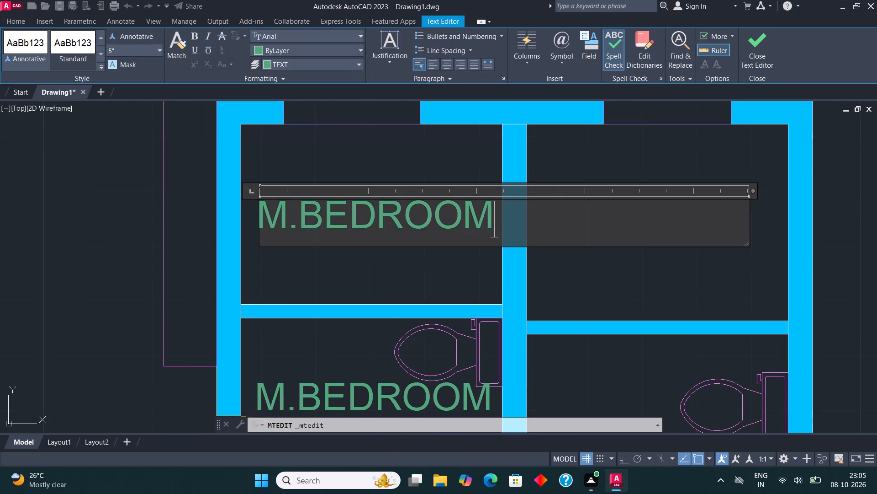
key(BackSpace)
key(BackSpace)
key(BackSpace)
key(BackSpace)
key(BackSpace)
key(BackSpace)
key(BackSpace)
key(BackSpace)
key(BackSpace)
key(BackSpace)
key(BackSpace)
key(BackSpace)
key(BackSpace)
key(BackSpace)
key(BackSpace)
key(BackSpace)
key(BackSpace)
key(BackSpace)
key(BackSpace)
key(BackSpace)
text(SHOWER)
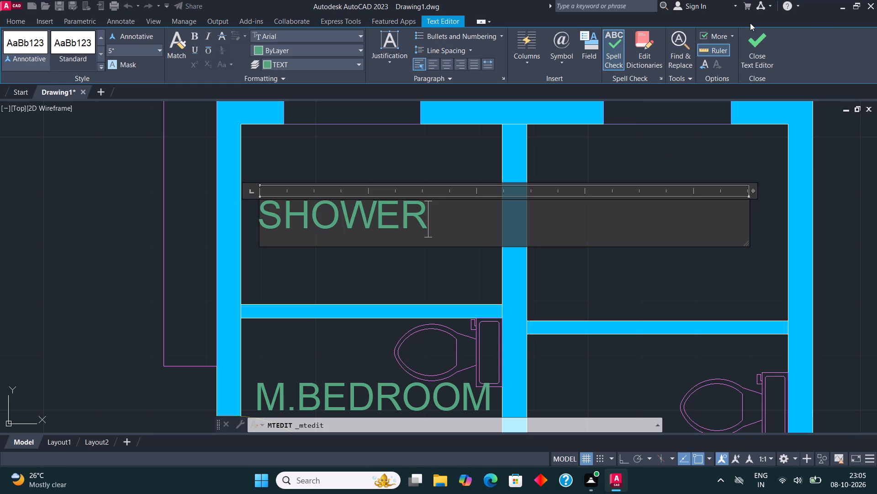
click(750, 38)
Copy the SHOWER label into the adjoining room to the east, north of the eastern toilet, and finish copying.
click(360, 209)
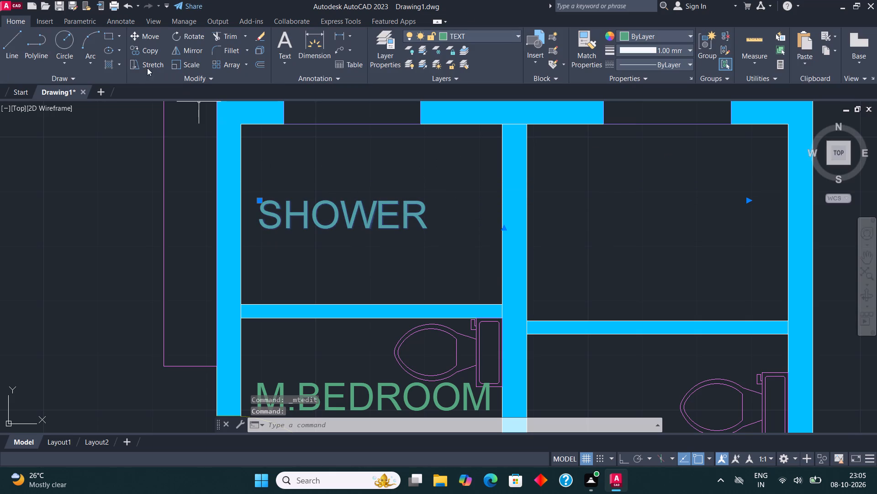
click(154, 47)
click(309, 224)
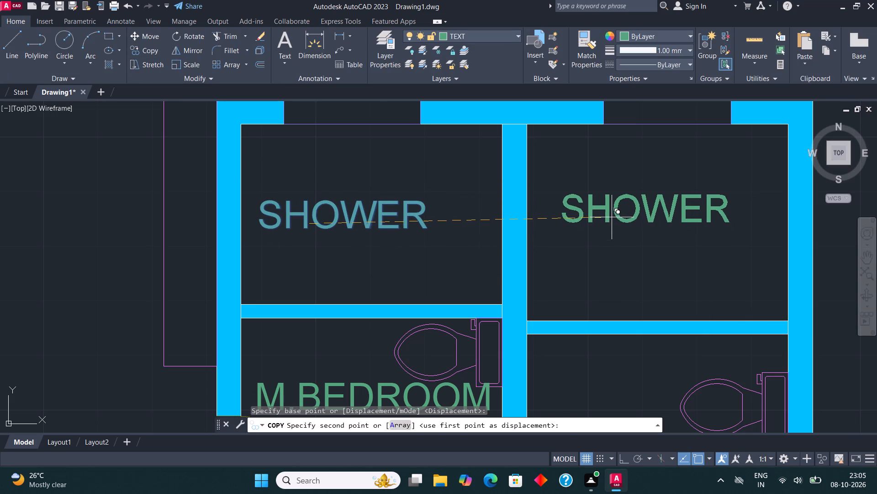
click(611, 217)
middle_drag(579, 205, 536, 148)
scroll(536, 148, down, 1)
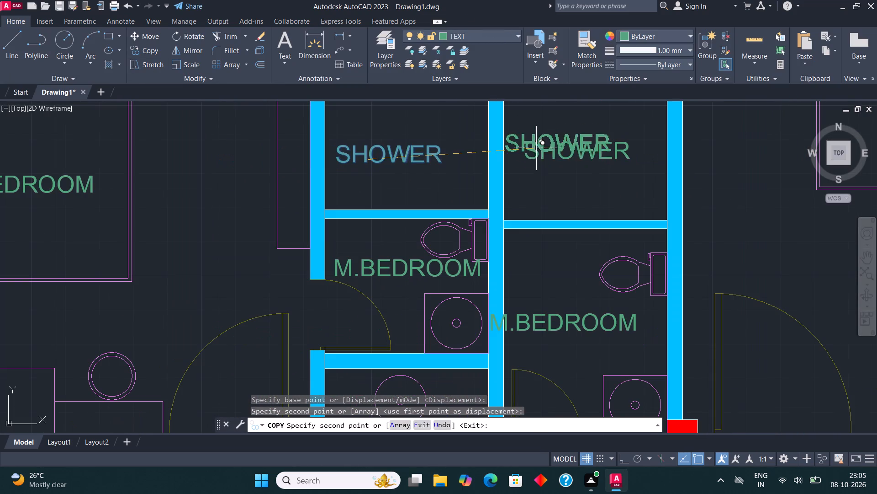
key(Escape)
Change the M.BEDROOM label in the west room directly south of the SHOWER to TOILET.
click(420, 263)
right_click(421, 264)
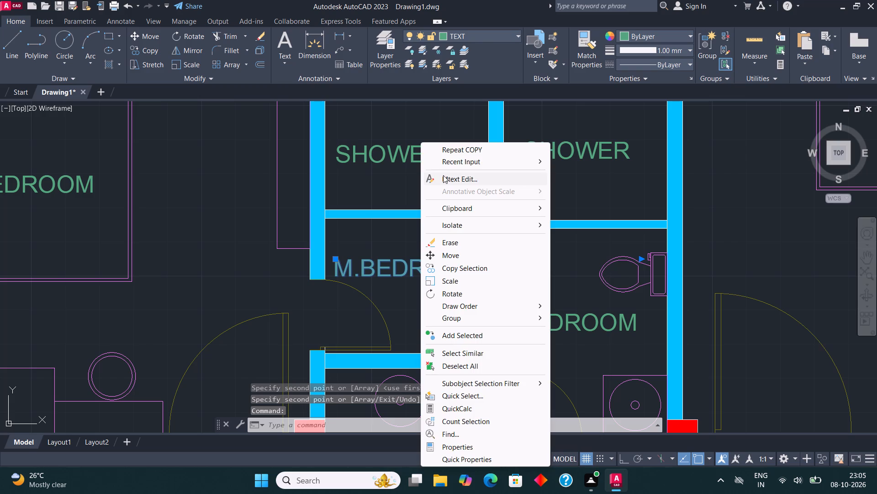
click(449, 177)
click(499, 269)
key(BackSpace)
key(BackSpace)
key(BackSpace)
key(BackSpace)
key(BackSpace)
key(BackSpace)
key(BackSpace)
key(BackSpace)
key(BackSpace)
key(BackSpace)
key(BackSpace)
key(BackSpace)
key(BackSpace)
key(BackSpace)
key(BackSpace)
key(BackSpace)
key(BackSpace)
key(BackSpace)
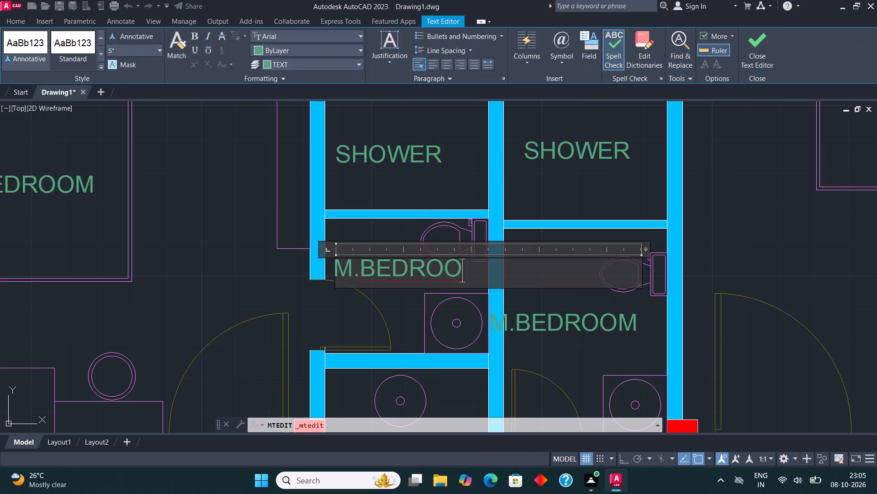
text(TOILET)
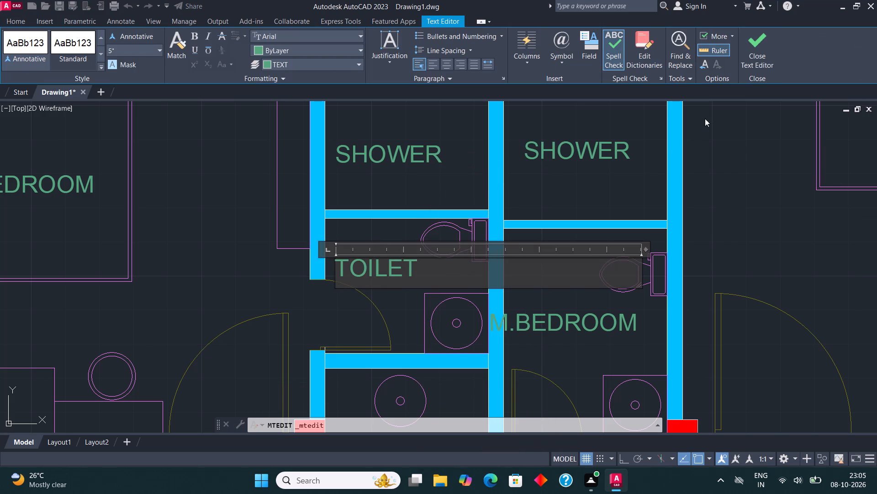
click(766, 43)
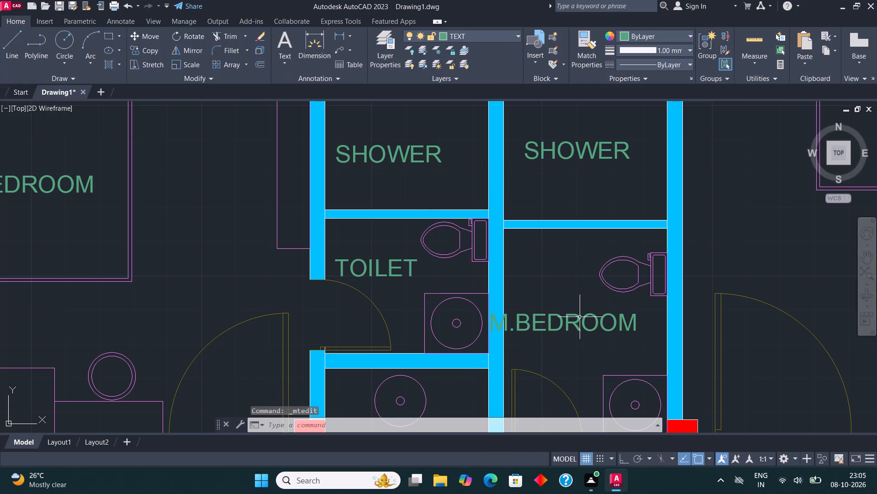
Change the M.BEDROOM label in the eastern toilet room to CO. TOILET, split over two lines after CO.
click(579, 318)
right_click(578, 318)
click(625, 180)
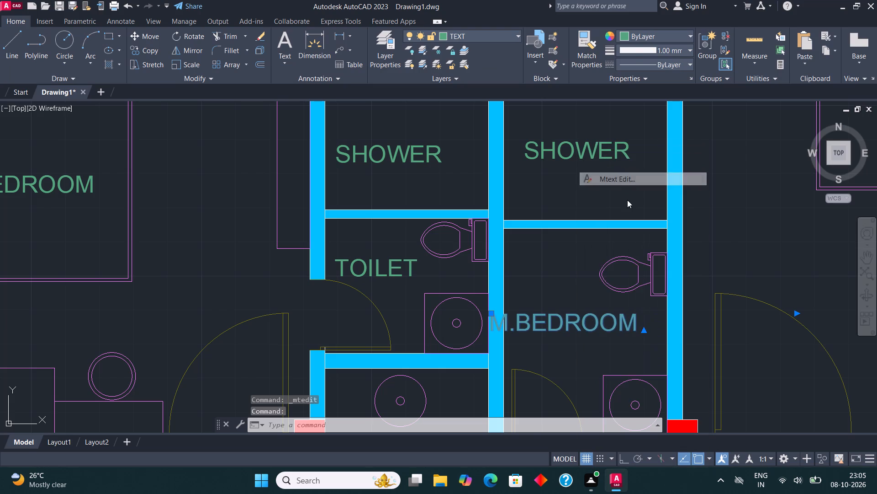
click(644, 313)
key(BackSpace)
key(BackSpace)
key(BackSpace)
key(BackSpace)
key(BackSpace)
key(BackSpace)
key(BackSpace)
key(BackSpace)
key(BackSpace)
key(BackSpace)
key(BackSpace)
key(BackSpace)
key(BackSpace)
key(BackSpace)
key(BackSpace)
key(BackSpace)
key(BackSpace)
key(BackSpace)
key(BackSpace)
key(BackSpace)
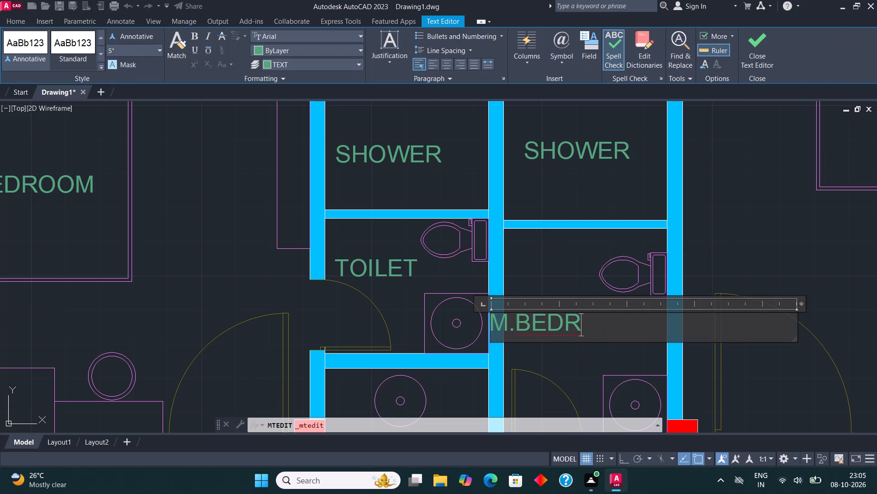
text(CO.TOILET)
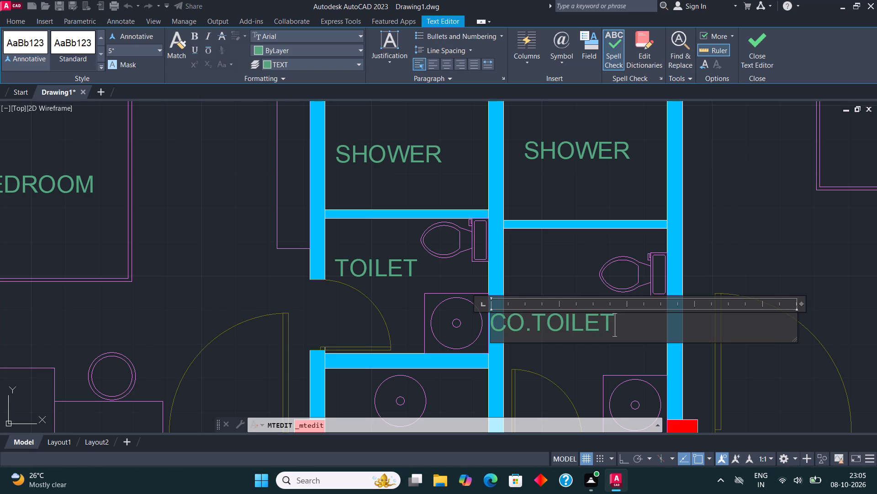
click(535, 322)
key(Return)
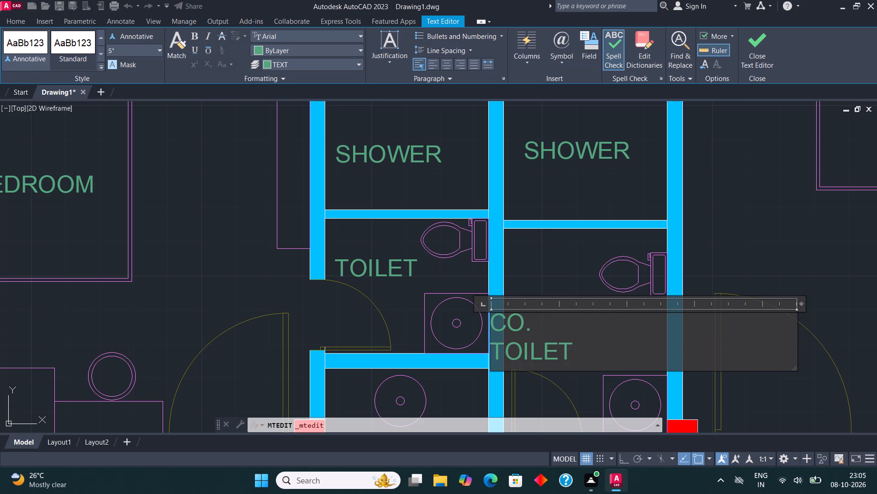
click(771, 38)
Move the CO. TOILET label east and slightly north, off the dividing wall and into its room.
click(527, 344)
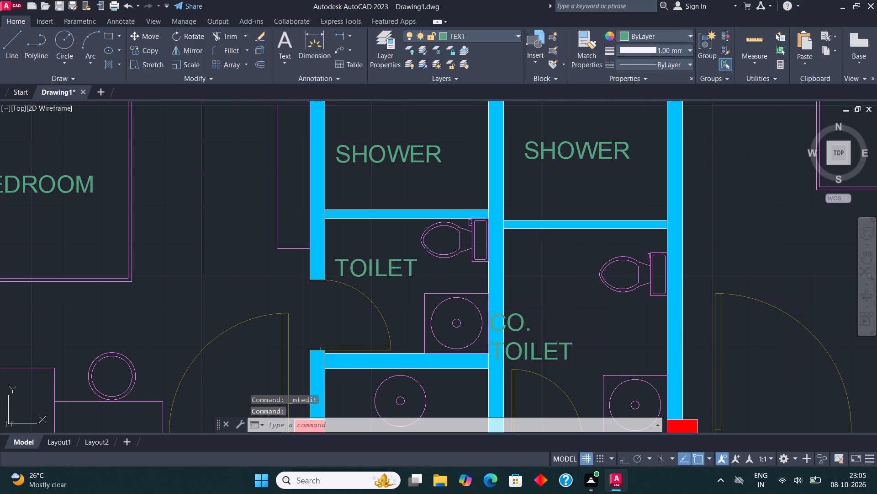
click(148, 33)
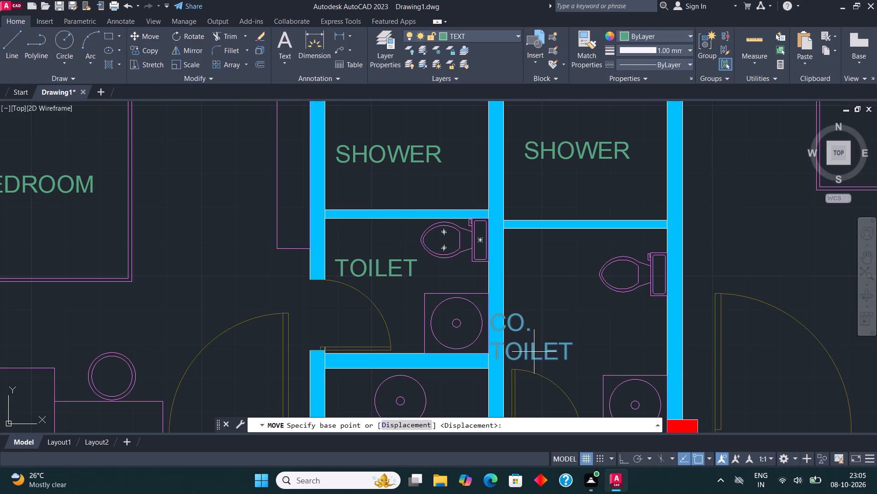
click(535, 352)
click(586, 336)
Change the M.BEDROOM label on the bed in the northeast bedroom to BEDROOM 1.
scroll(582, 253, down, 1)
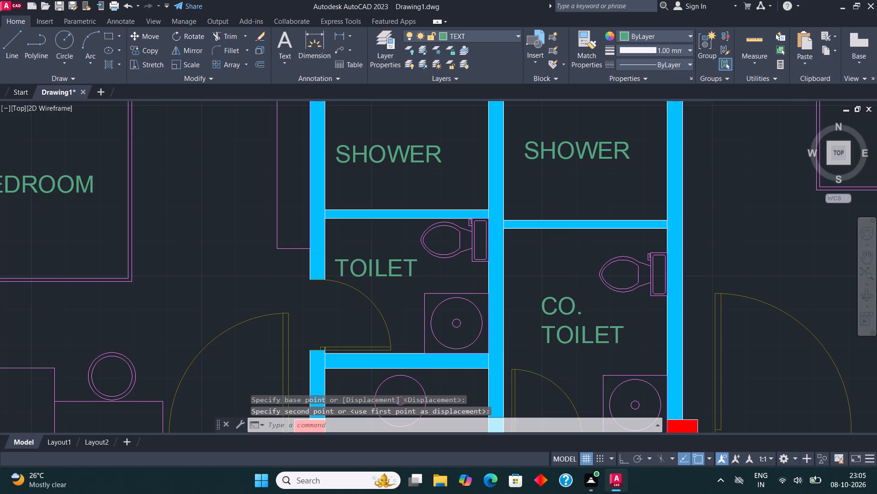
scroll(582, 253, down, 2)
middle_drag(668, 246, 582, 262)
scroll(594, 213, up, 3)
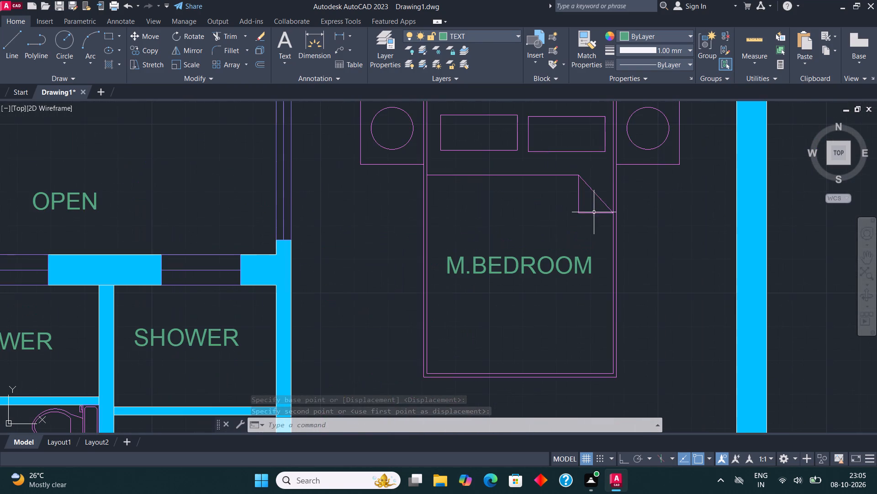
click(510, 269)
right_click(510, 269)
click(468, 267)
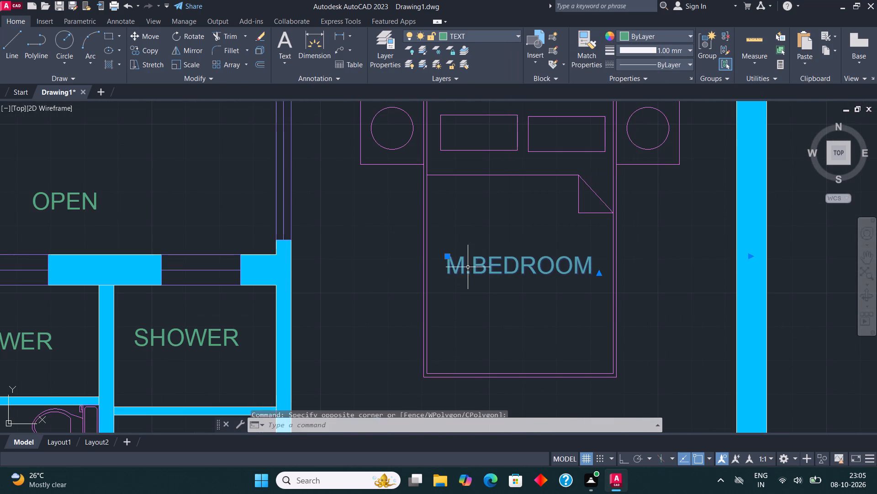
right_click(459, 256)
click(515, 170)
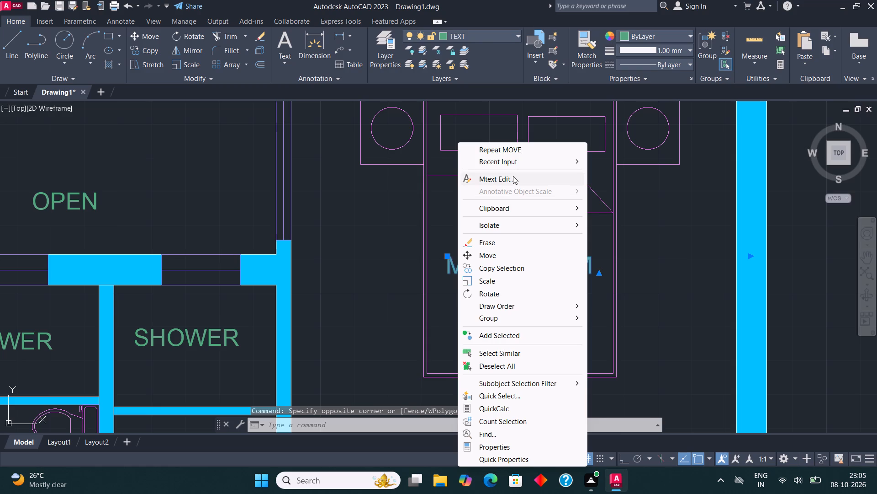
click(513, 177)
click(475, 267)
key(BackSpace)
key(BackSpace)
key(BackSpace)
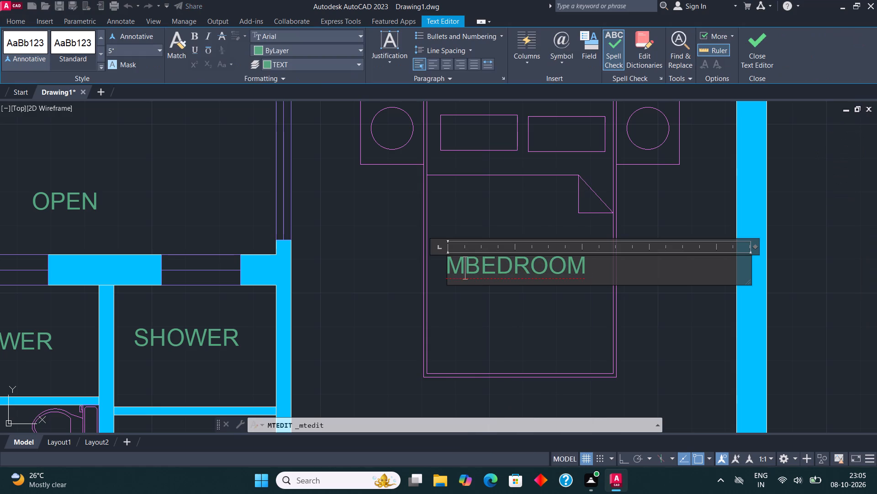
click(585, 268)
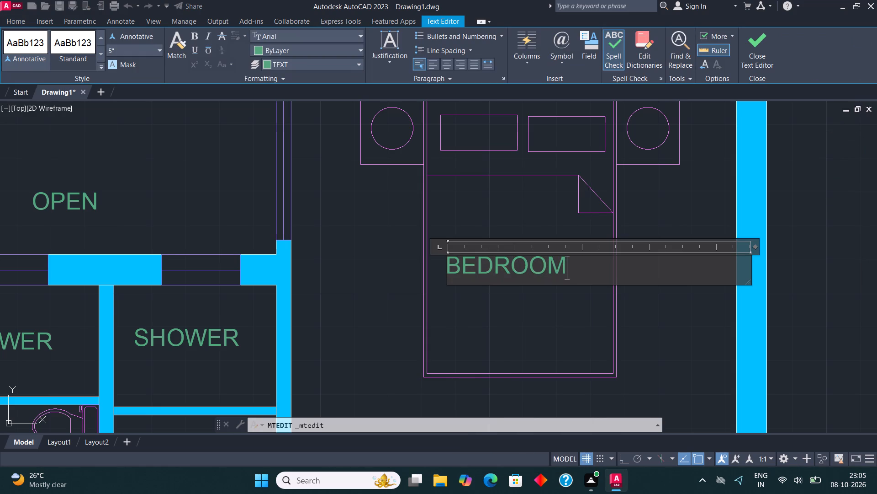
key(space)
text(1)
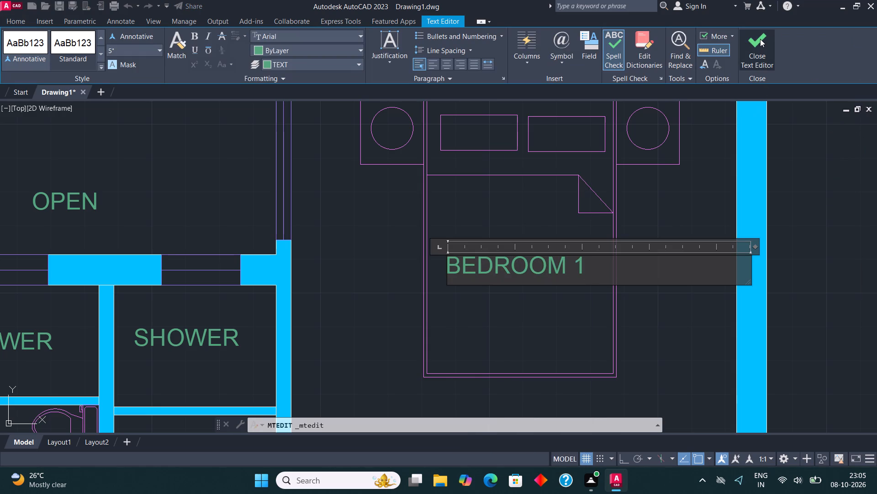
click(760, 39)
Change the M.BEDROOM label just west of the staircase's upper flight to UP.
scroll(635, 197, down, 2)
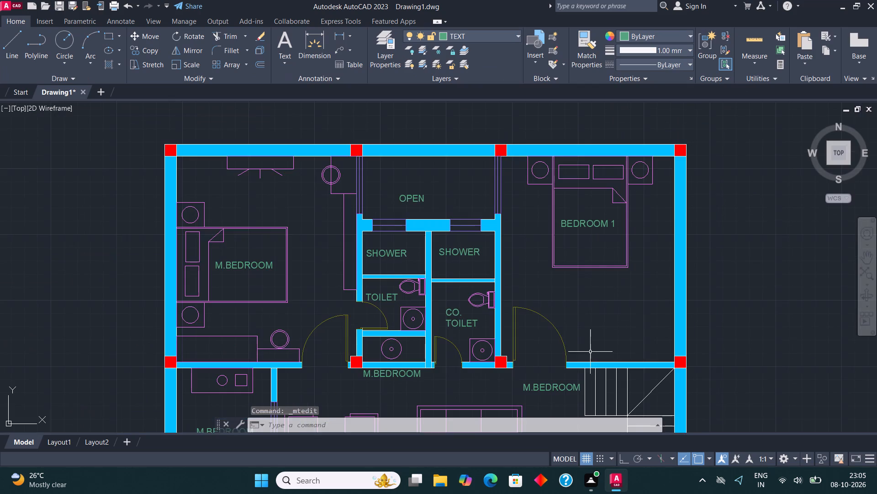
middle_drag(589, 345, 590, 242)
scroll(583, 261, up, 2)
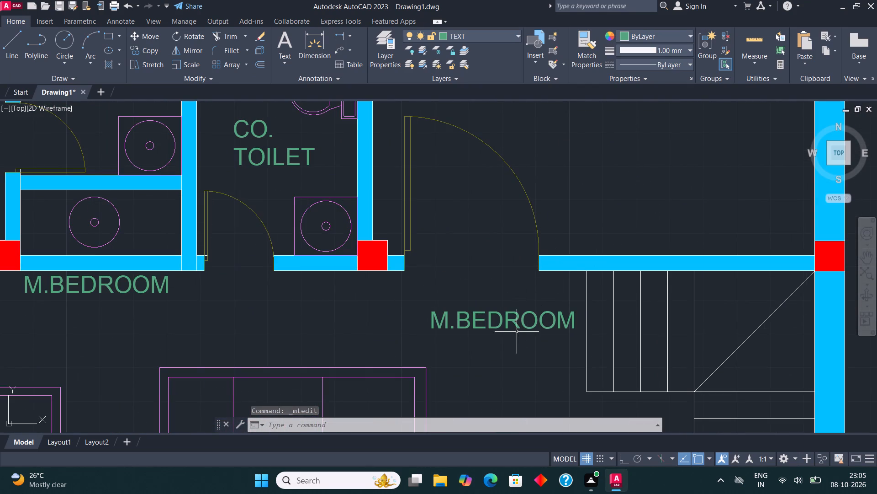
click(514, 320)
right_click(514, 320)
click(571, 182)
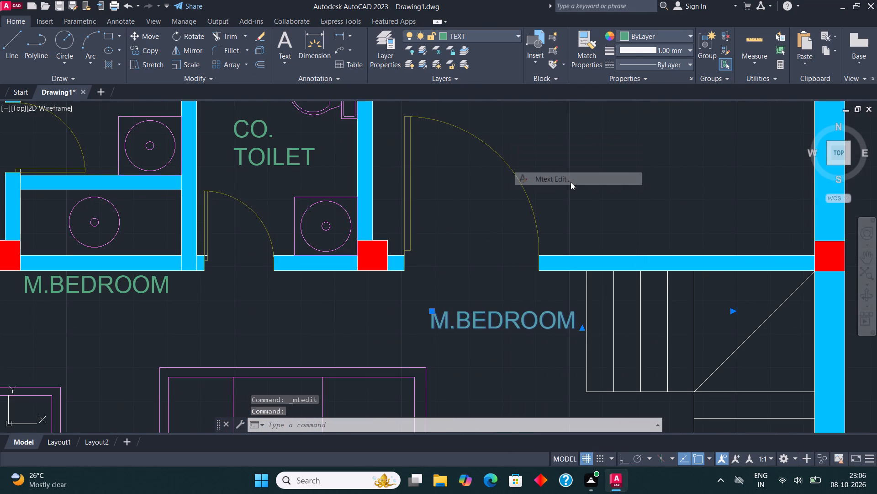
click(580, 318)
key(BackSpace)
key(BackSpace)
key(BackSpace)
key(BackSpace)
key(BackSpace)
key(BackSpace)
key(BackSpace)
key(BackSpace)
key(BackSpace)
key(BackSpace)
key(BackSpace)
key(BackSpace)
key(BackSpace)
key(BackSpace)
key(BackSpace)
key(BackSpace)
key(BackSpace)
key(BackSpace)
key(BackSpace)
key(BackSpace)
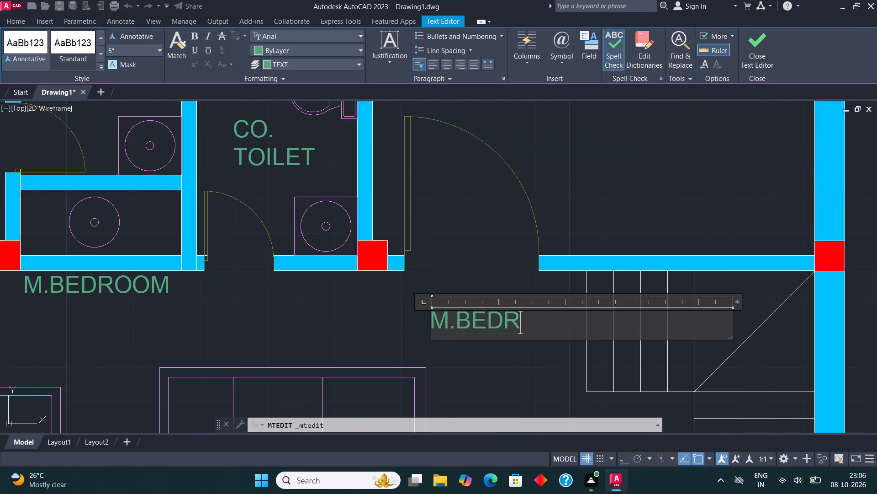
text(PU)
key(BackSpace)
key(BackSpace)
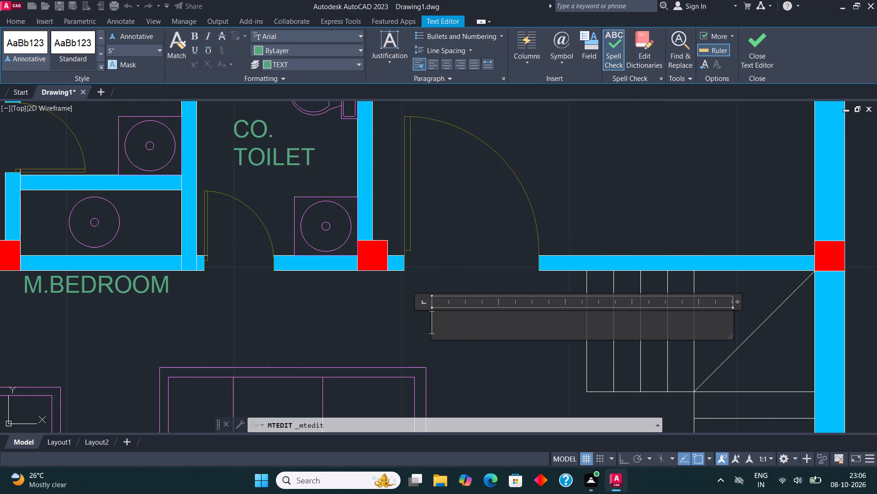
key(BackSpace)
text(UP)
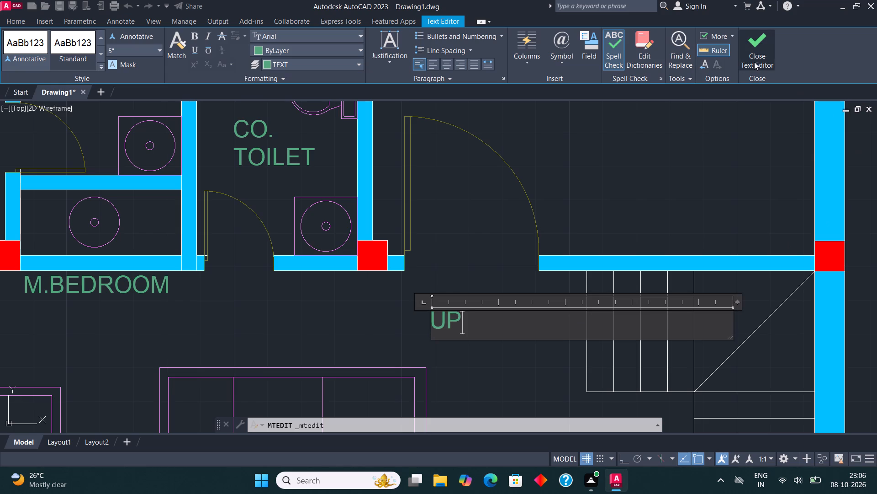
click(754, 53)
Move the UP label east so it sits just beside the first tread of the staircase's upper flight.
click(481, 308)
click(439, 310)
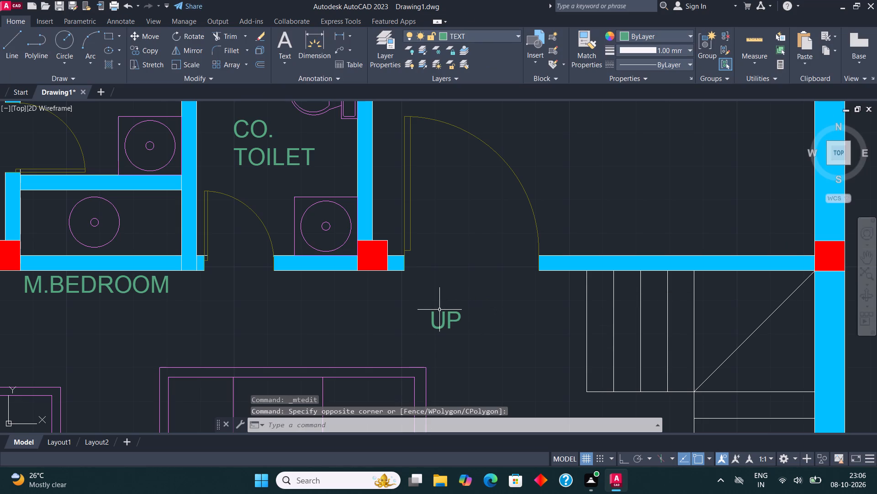
click(429, 328)
click(419, 305)
click(504, 329)
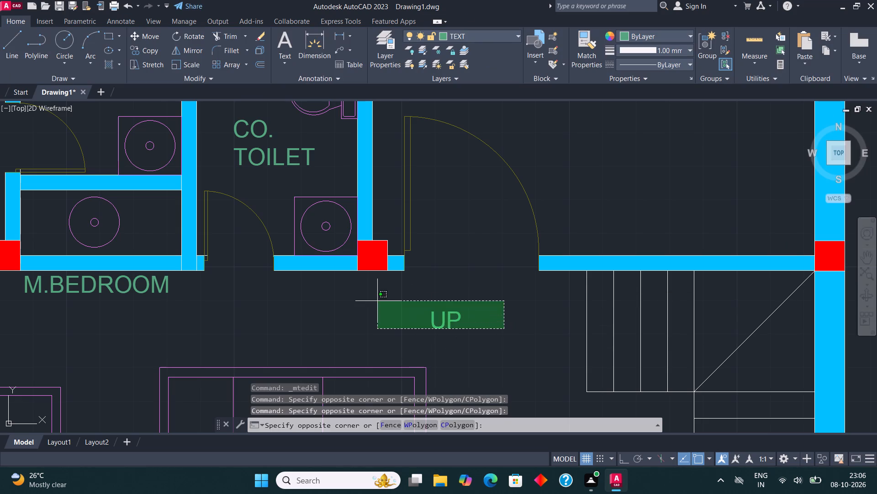
click(377, 301)
click(142, 34)
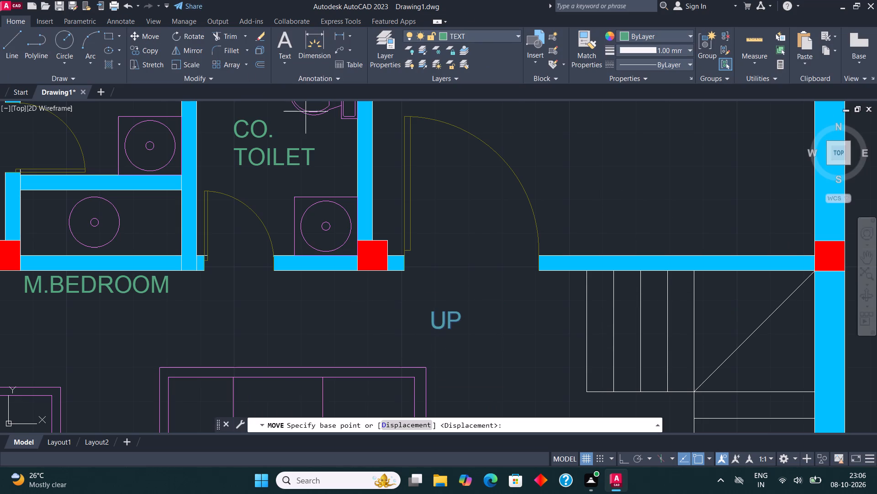
click(443, 334)
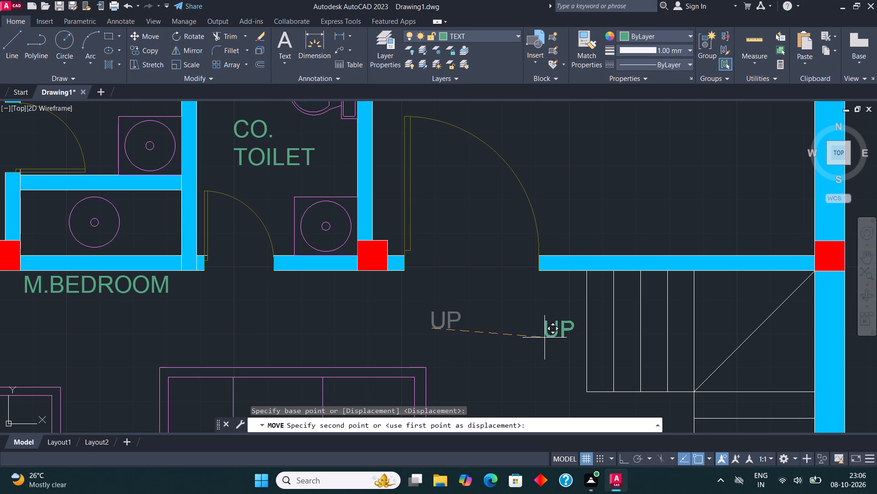
click(544, 338)
Change the M.BEDROOM label just north of the car to PARKING.
scroll(439, 326, down, 1)
middle_drag(606, 354, 581, 272)
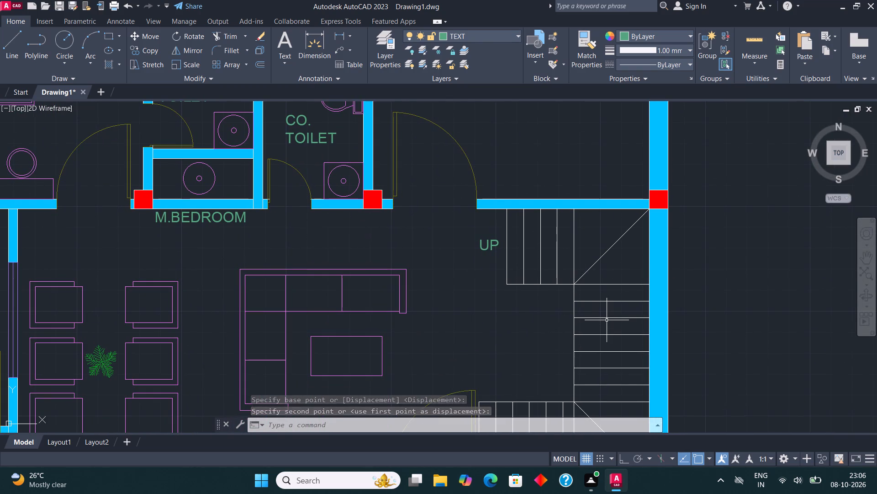
scroll(607, 254, down, 2)
middle_drag(623, 298, 623, 216)
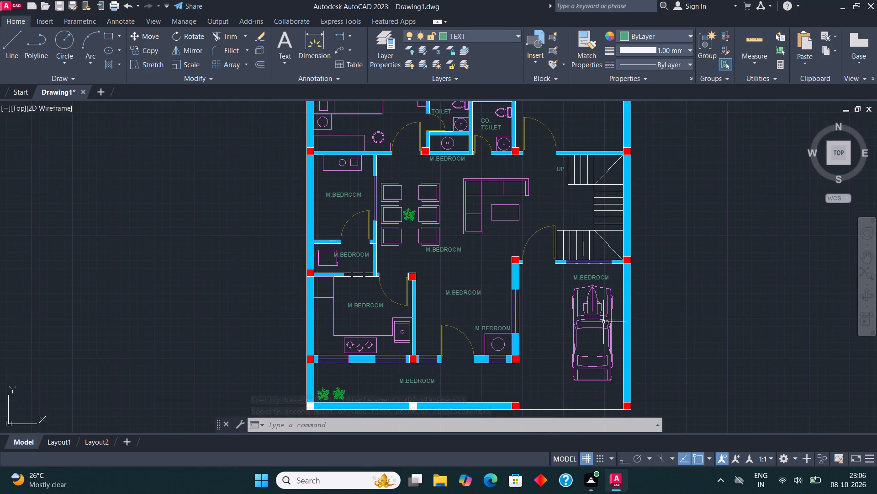
scroll(611, 276, up, 2)
click(578, 284)
right_click(578, 284)
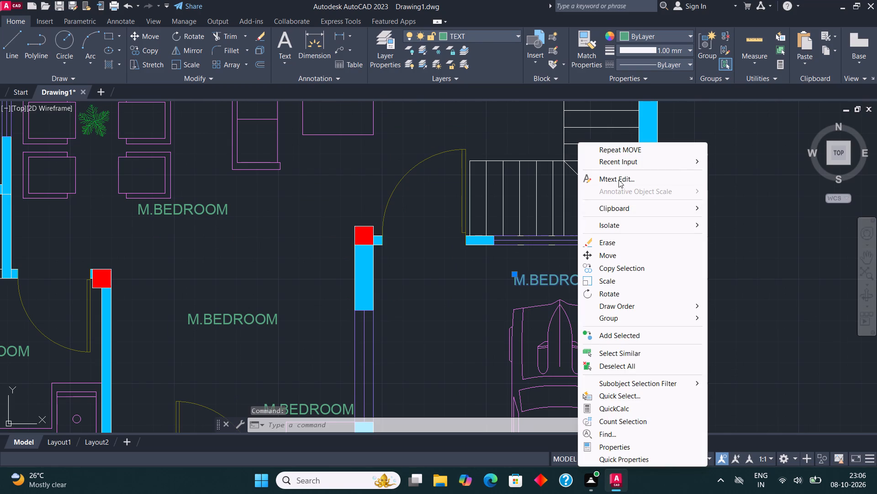
click(621, 180)
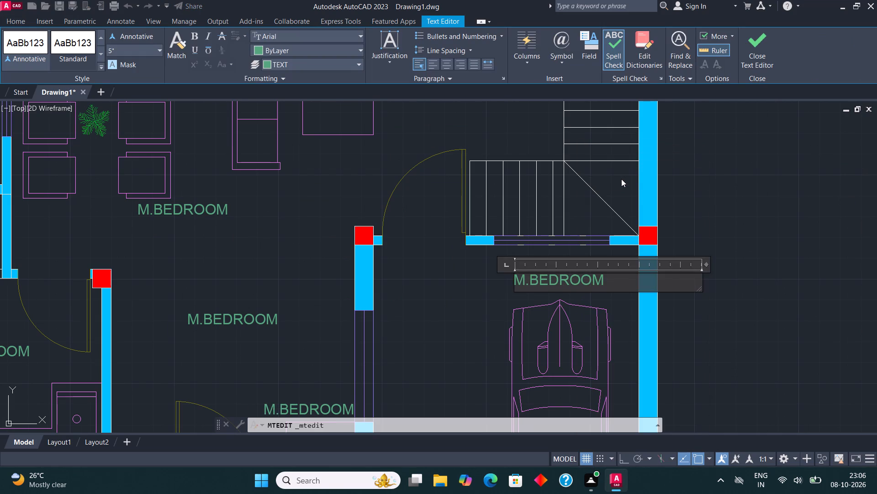
click(619, 278)
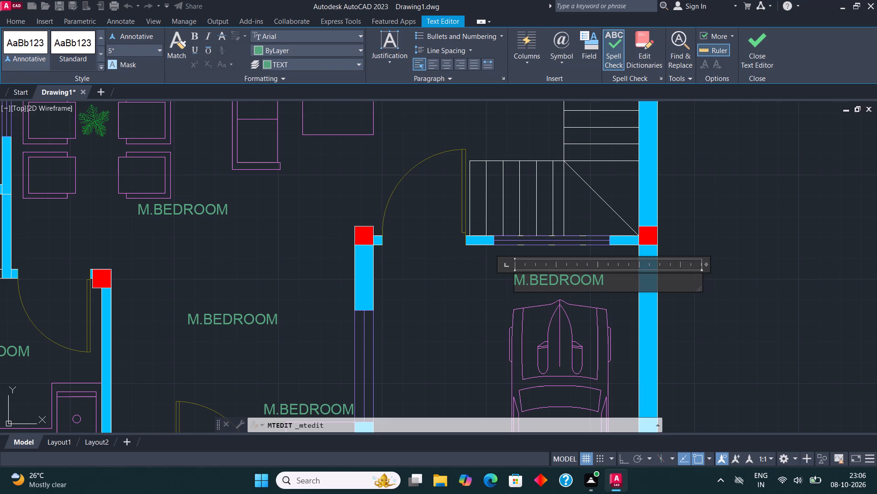
key(BackSpace)
key(BackSpace)
key(BackSpace)
key(BackSpace)
key(BackSpace)
key(BackSpace)
key(BackSpace)
key(BackSpace)
key(BackSpace)
key(BackSpace)
key(BackSpace)
key(BackSpace)
key(BackSpace)
key(BackSpace)
key(BackSpace)
key(BackSpace)
key(BackSpace)
key(BackSpace)
key(BackSpace)
text(PARKING)
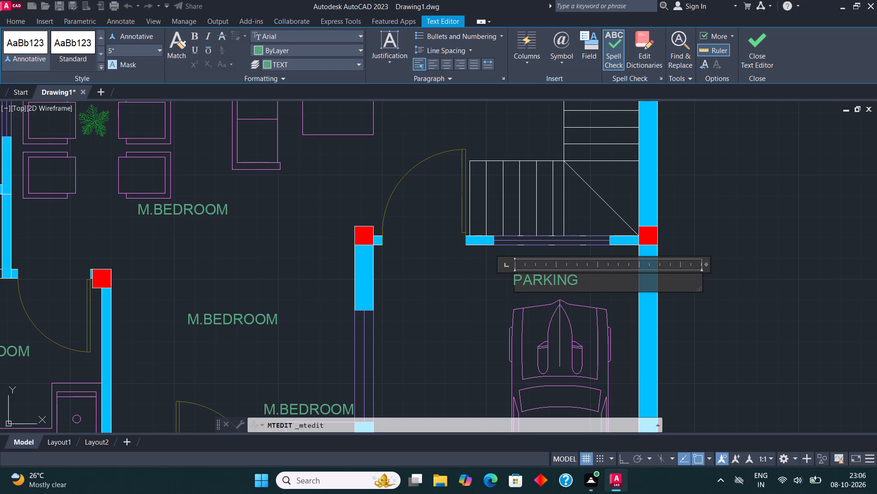
click(743, 45)
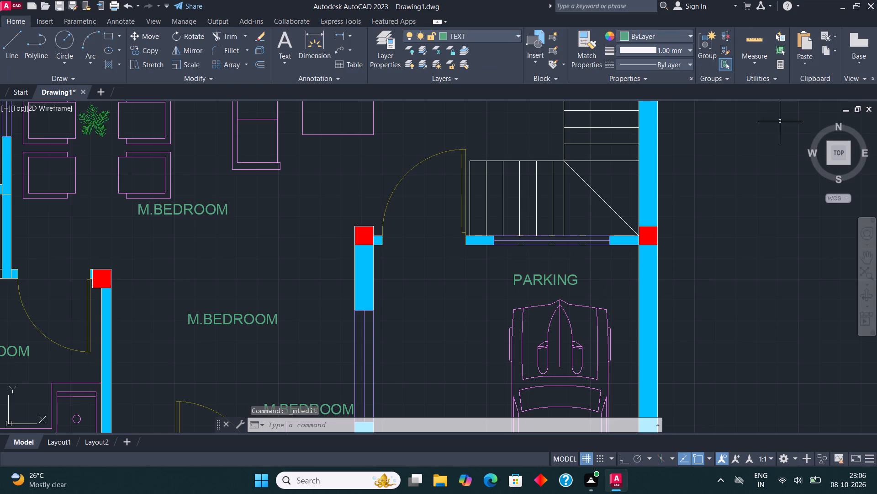
Copy the PARKING label to the opening in the south boundary wall, just above the boundary line south of the car.
middle_drag(669, 211, 733, 91)
scroll(688, 174, down, 1)
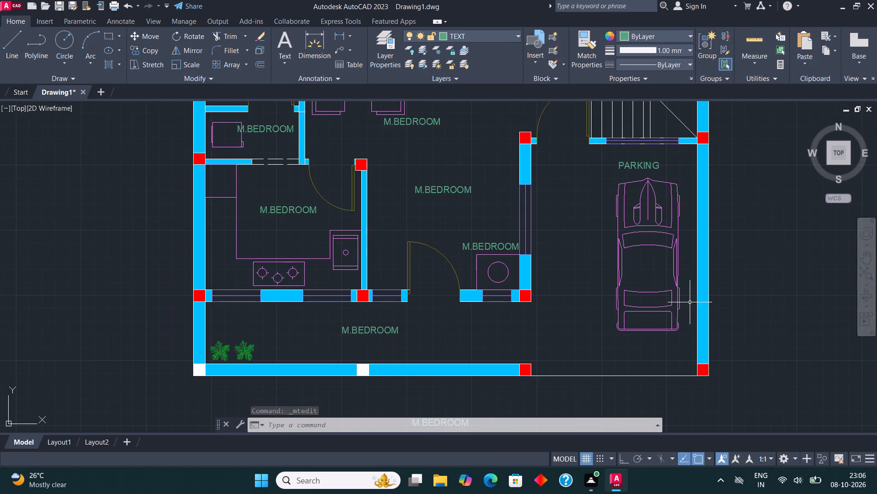
middle_drag(677, 295, 602, 297)
click(552, 173)
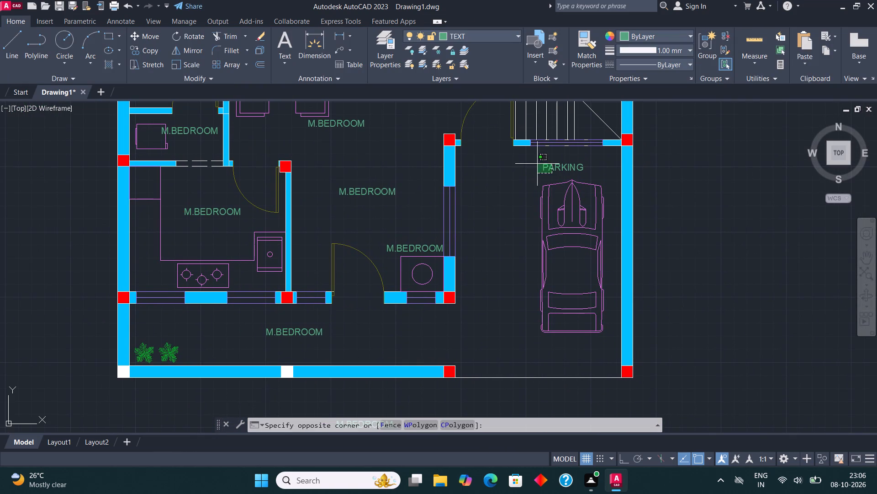
click(537, 164)
click(145, 48)
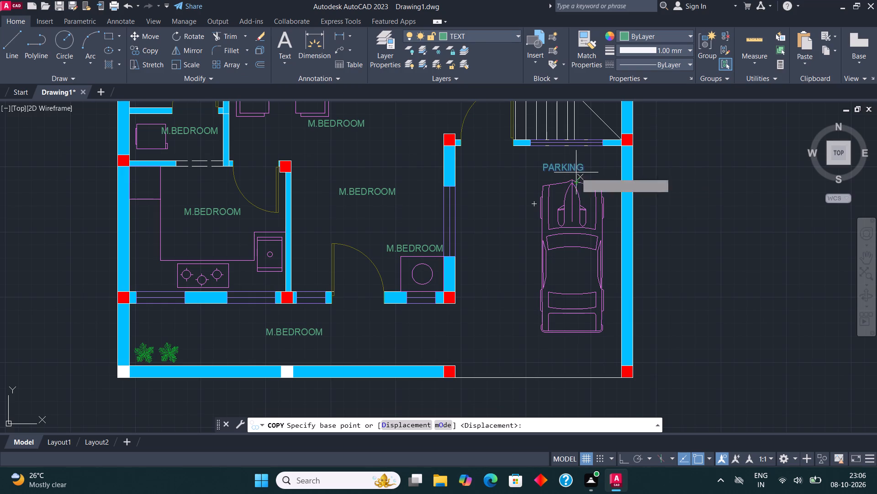
click(571, 165)
scroll(513, 373, up, 2)
click(520, 361)
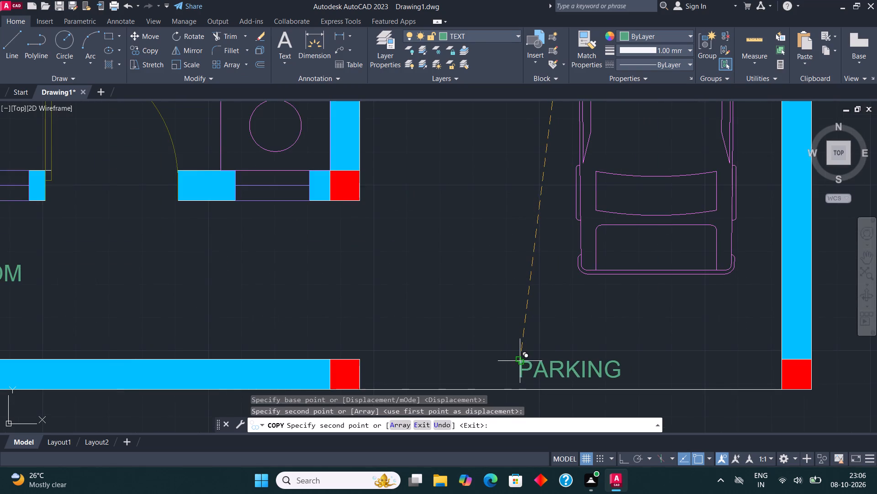
scroll(487, 310, down, 2)
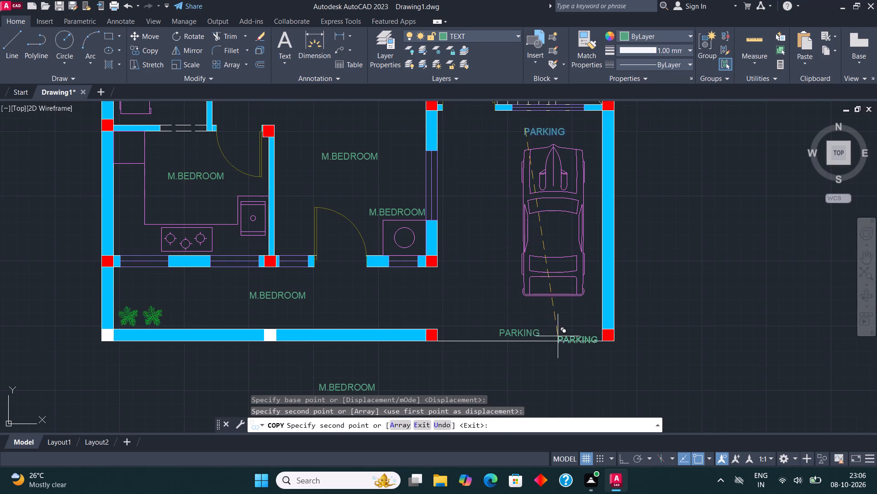
key(Escape)
Change the copied PARKING label at the south boundary opening to MAIN GATE.
scroll(546, 334, up, 2)
click(513, 331)
right_click(513, 331)
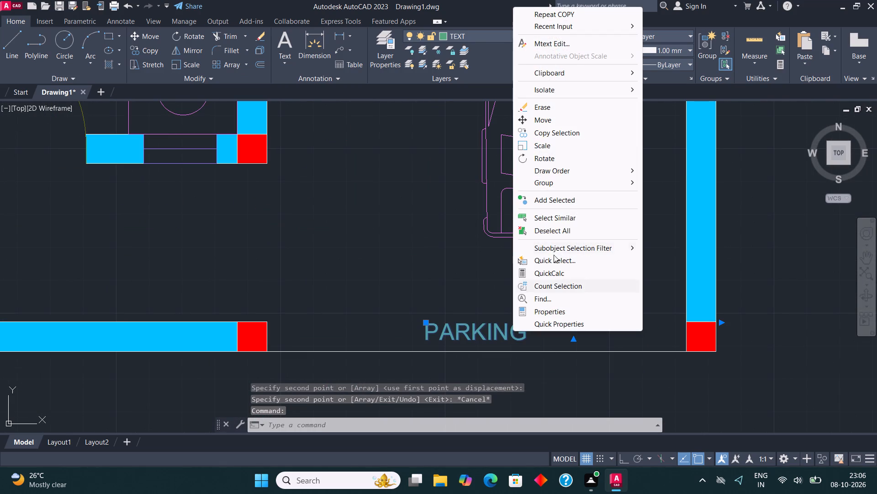
click(572, 39)
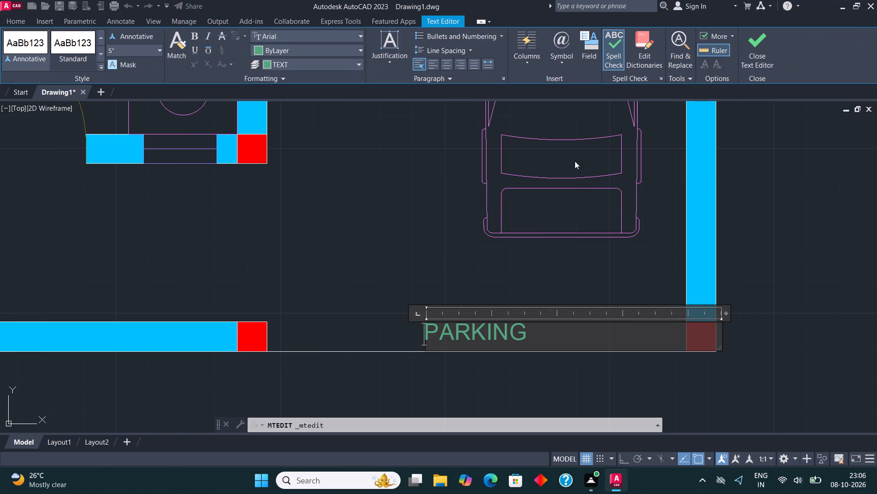
click(550, 335)
key(BackSpace)
key(BackSpace)
key(BackSpace)
key(BackSpace)
key(BackSpace)
key(BackSpace)
key(BackSpace)
key(BackSpace)
key(BackSpace)
key(BackSpace)
key(BackSpace)
key(BackSpace)
key(BackSpace)
key(BackSpace)
key(BackSpace)
key(BackSpace)
key(BackSpace)
key(BackSpace)
key(BackSpace)
key(BackSpace)
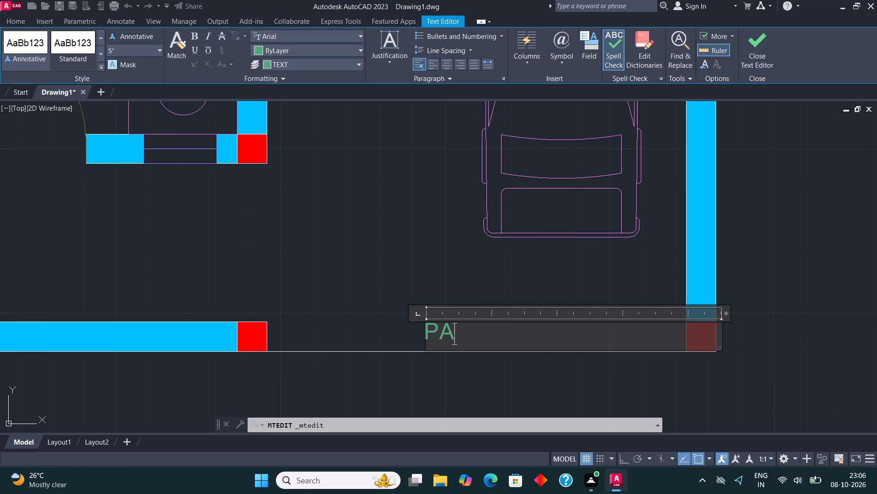
text(MAIN)
key(space)
text(GAR)
key(BackSpace)
text(TW)
key(BackSpace)
key(e)
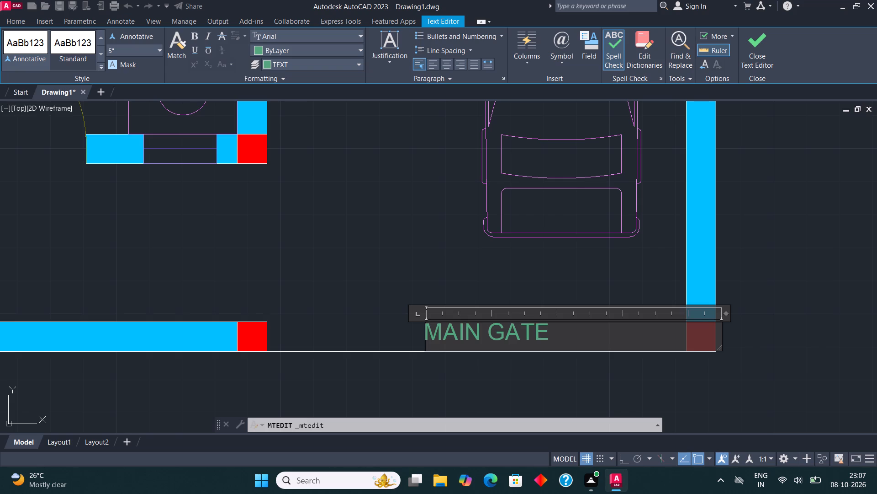
click(763, 43)
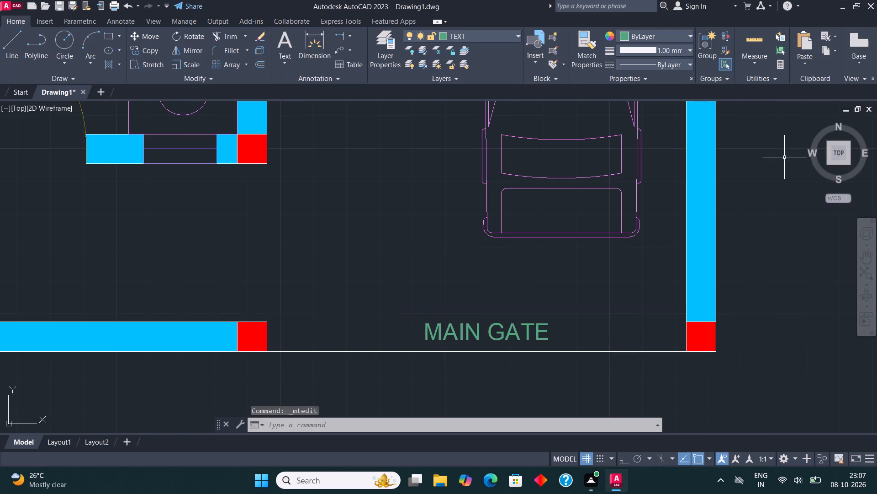
Change the M.BEDROOM label in the front strip beside the two plants to FRONT OPEN VERANDAH.
scroll(743, 238, down, 1)
middle_drag(629, 271, 679, 265)
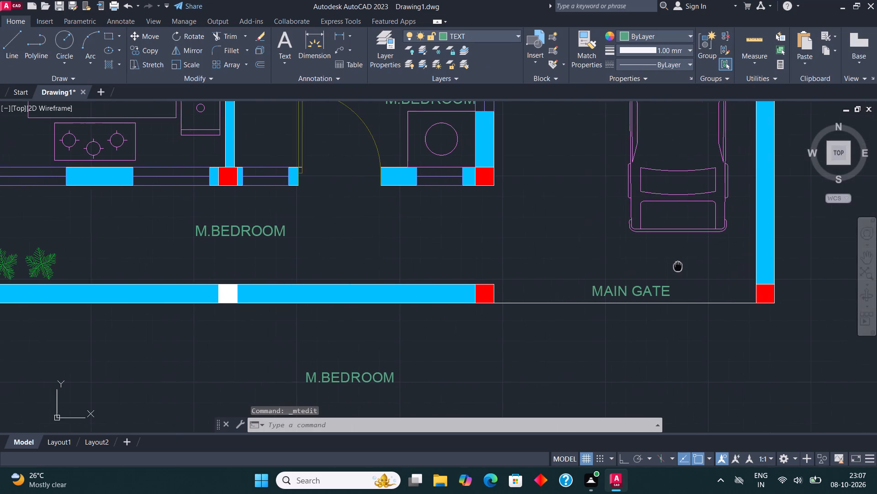
middle_drag(679, 265, 682, 264)
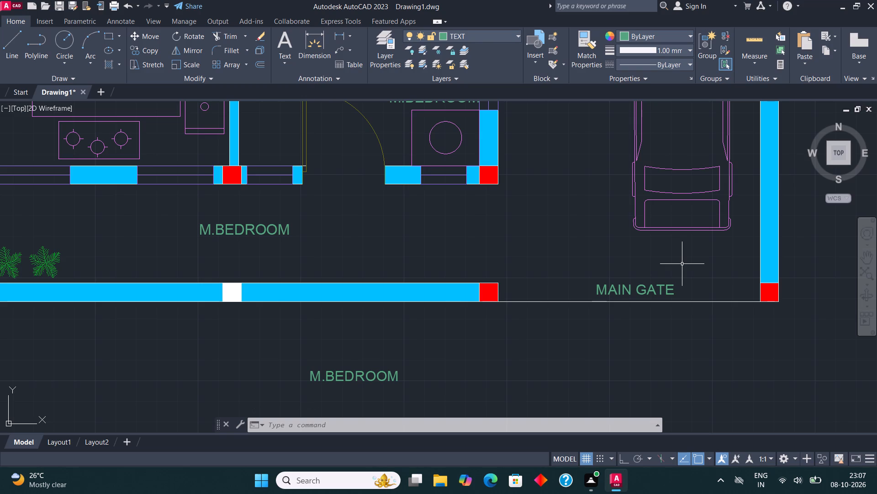
scroll(682, 264, down, 1)
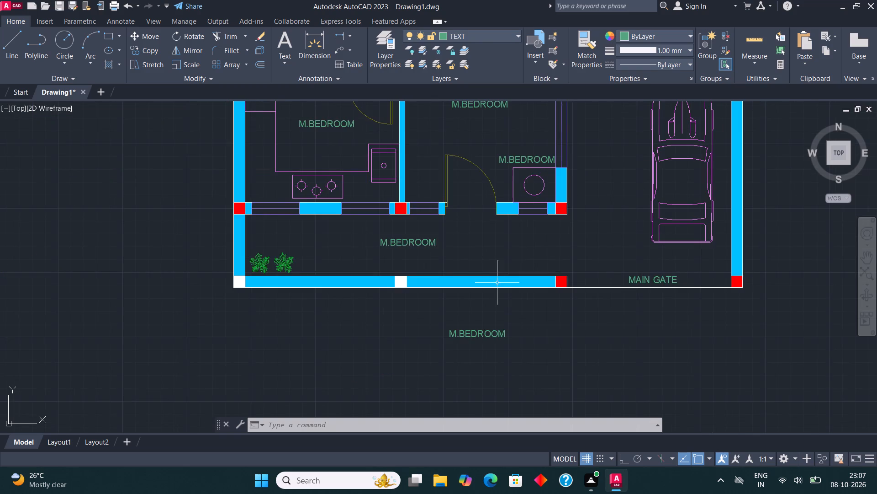
middle_drag(508, 285, 527, 305)
scroll(378, 218, up, 1)
click(435, 290)
right_click(436, 290)
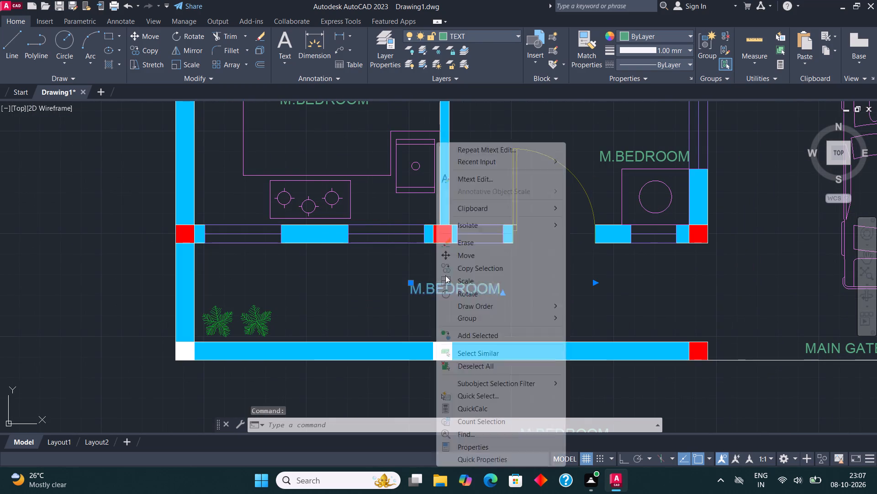
click(492, 175)
click(510, 289)
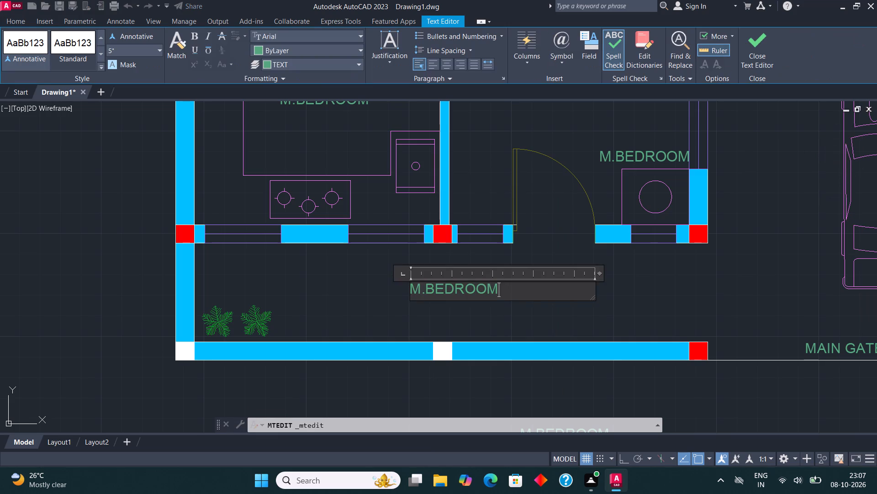
key(BackSpace)
key(BackSpace)
key(BackSpace)
key(BackSpace)
key(BackSpace)
key(BackSpace)
key(BackSpace)
key(BackSpace)
key(BackSpace)
key(BackSpace)
key(BackSpace)
key(BackSpace)
key(BackSpace)
key(BackSpace)
key(BackSpace)
key(BackSpace)
key(BackSpace)
key(BackSpace)
key(BackSpace)
key(BackSpace)
text(FRONT OPEN)
key(space)
key(v)
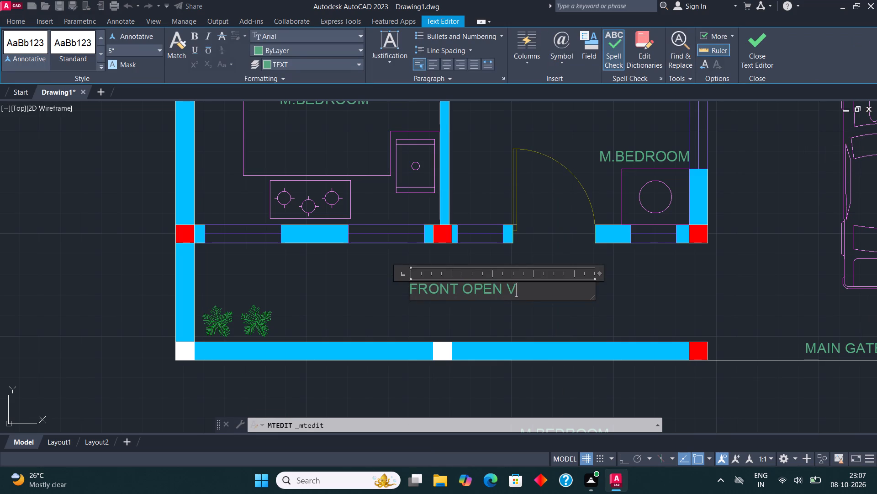
text(ERANDA)
key(h)
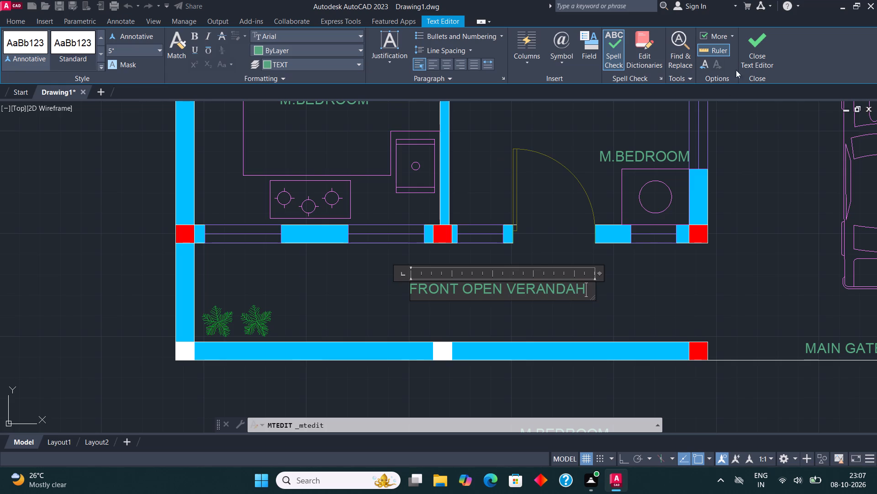
click(753, 52)
Change the M.BEDROOM label in the room with the stove and sink to KITCHEN.
scroll(542, 236, down, 1)
middle_drag(540, 241, 507, 279)
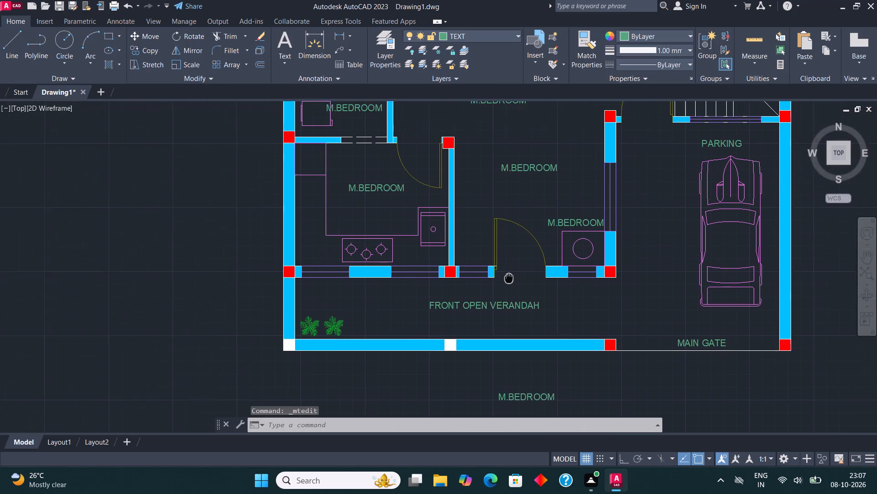
middle_drag(507, 279, 507, 351)
middle_drag(490, 236, 480, 286)
scroll(378, 309, up, 1)
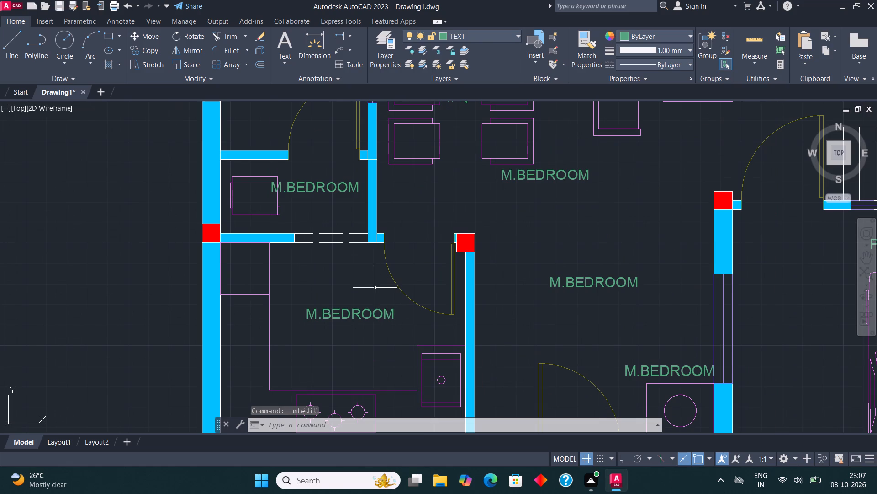
click(361, 316)
right_click(361, 316)
click(440, 177)
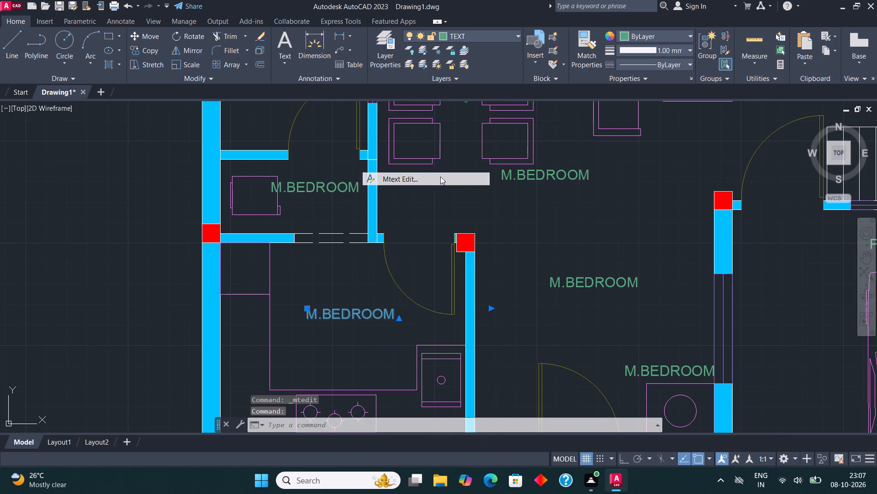
click(413, 306)
key(BackSpace)
key(BackSpace)
key(BackSpace)
key(BackSpace)
key(BackSpace)
key(BackSpace)
key(BackSpace)
key(BackSpace)
key(BackSpace)
key(BackSpace)
key(BackSpace)
key(BackSpace)
key(BackSpace)
key(BackSpace)
key(BackSpace)
key(BackSpace)
key(BackSpace)
key(BackSpace)
key(BackSpace)
key(BackSpace)
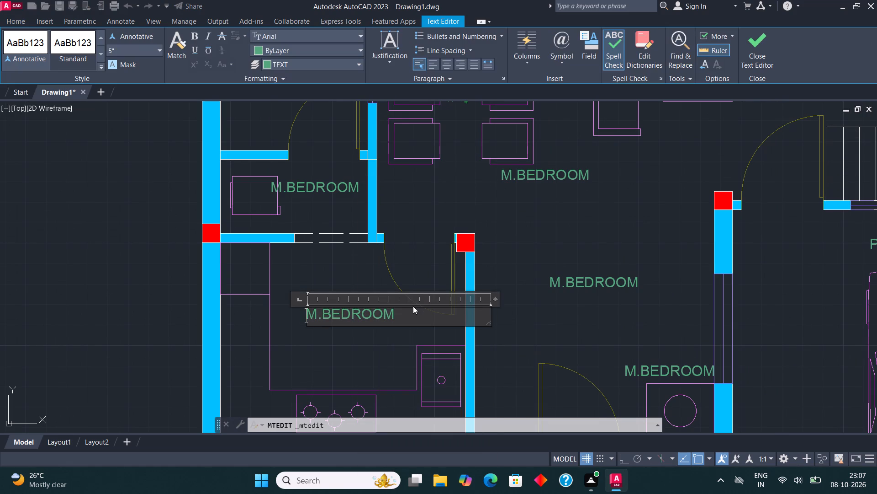
click(413, 306)
key(BackSpace)
click(403, 312)
key(BackSpace)
key(BackSpace)
key(BackSpace)
key(BackSpace)
key(BackSpace)
key(BackSpace)
key(BackSpace)
key(BackSpace)
key(BackSpace)
key(BackSpace)
key(BackSpace)
key(BackSpace)
key(BackSpace)
key(BackSpace)
key(BackSpace)
key(BackSpace)
key(BackSpace)
key(BackSpace)
key(BackSpace)
key(BackSpace)
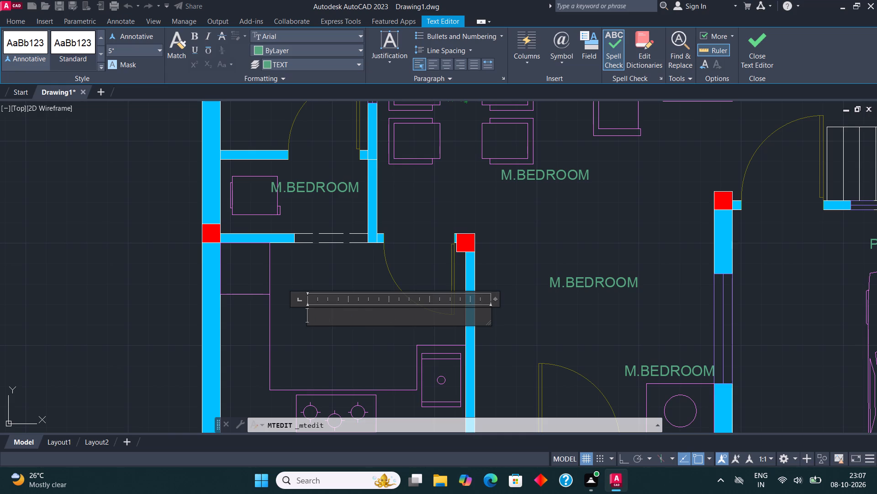
text(KITCHEN)
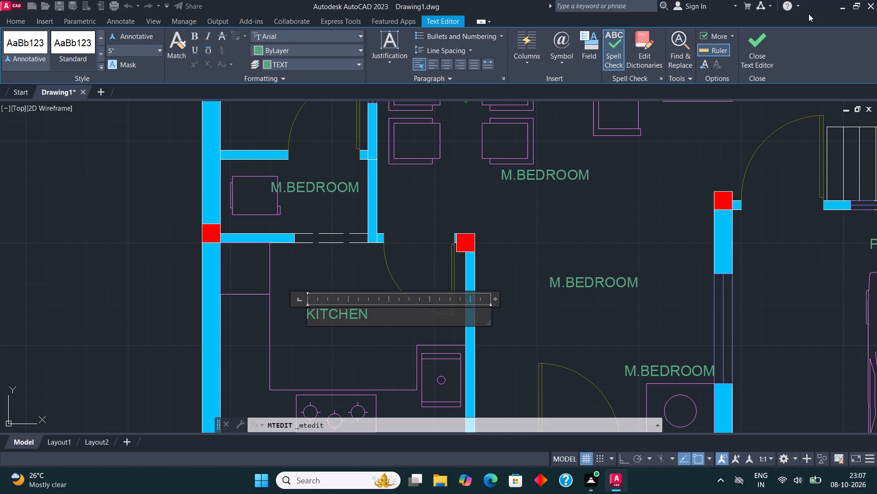
click(758, 43)
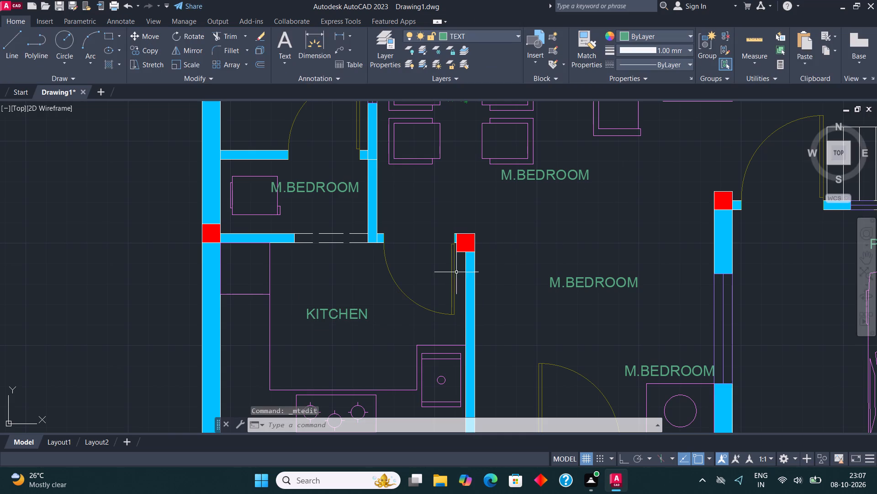
Change the M.BEDROOM label just above the square fixture with a circle, east of the entrance door, to PUJA.
scroll(446, 273, down, 1)
middle_drag(497, 268, 490, 266)
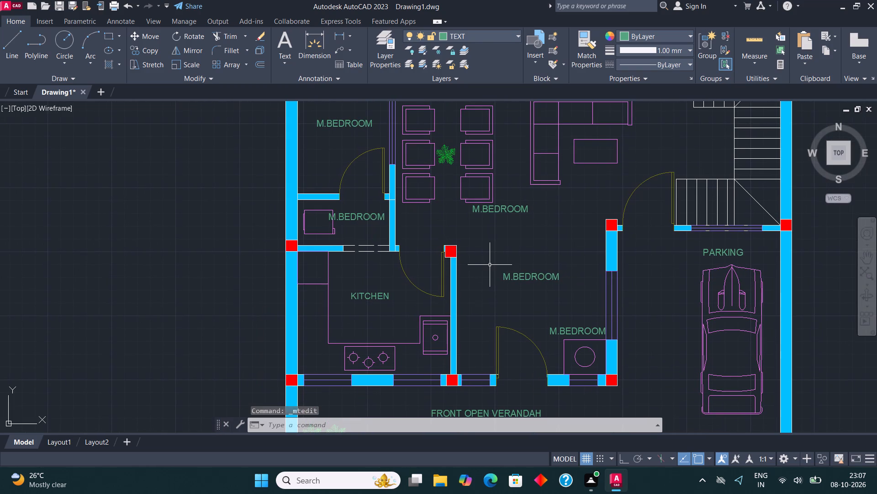
scroll(582, 334, up, 2)
click(575, 325)
right_click(575, 325)
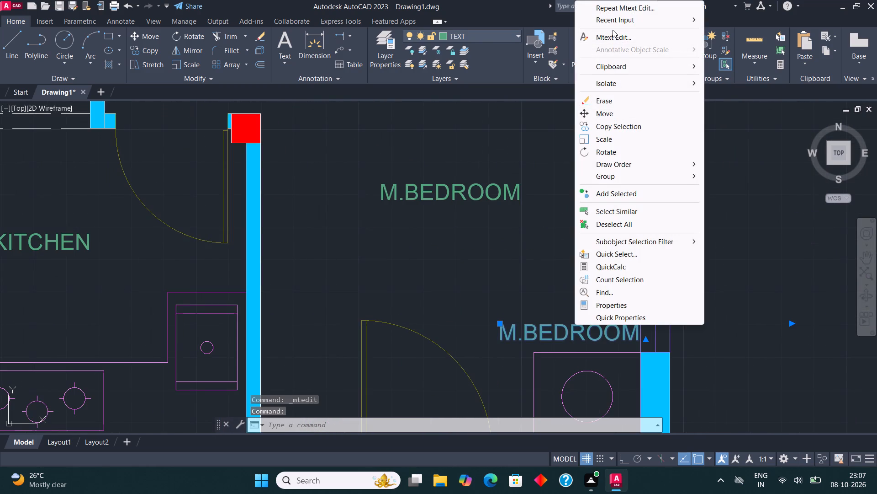
click(613, 42)
click(641, 328)
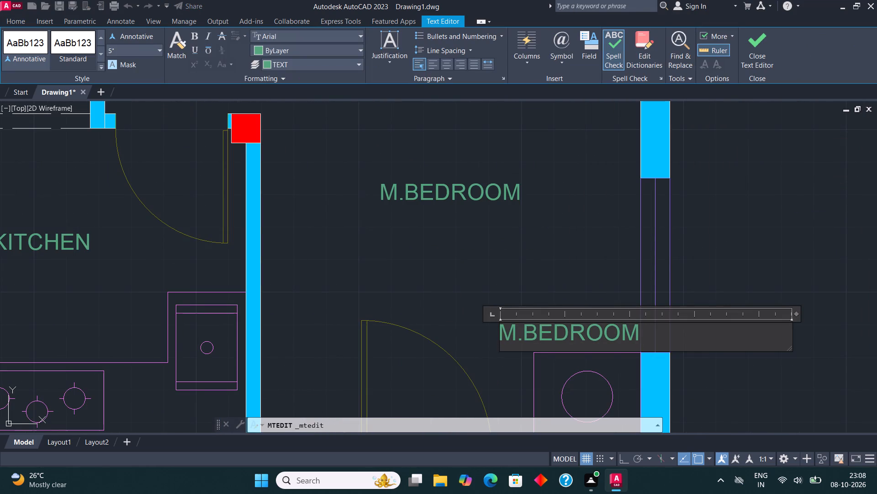
key(BackSpace)
key(BackSpace)
key(BackSpace)
key(BackSpace)
key(BackSpace)
key(BackSpace)
key(BackSpace)
key(BackSpace)
key(BackSpace)
key(BackSpace)
key(BackSpace)
key(BackSpace)
key(BackSpace)
key(BackSpace)
key(BackSpace)
key(BackSpace)
key(BackSpace)
key(BackSpace)
key(BackSpace)
key(BackSpace)
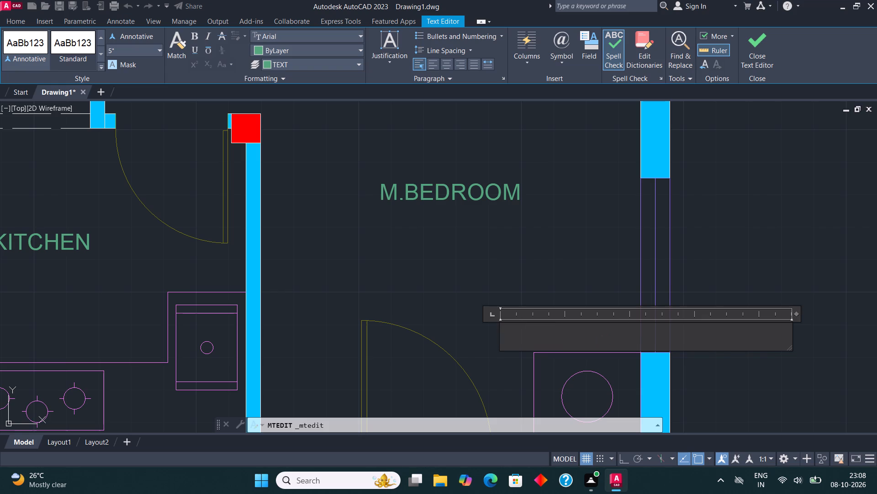
text(PUJ)
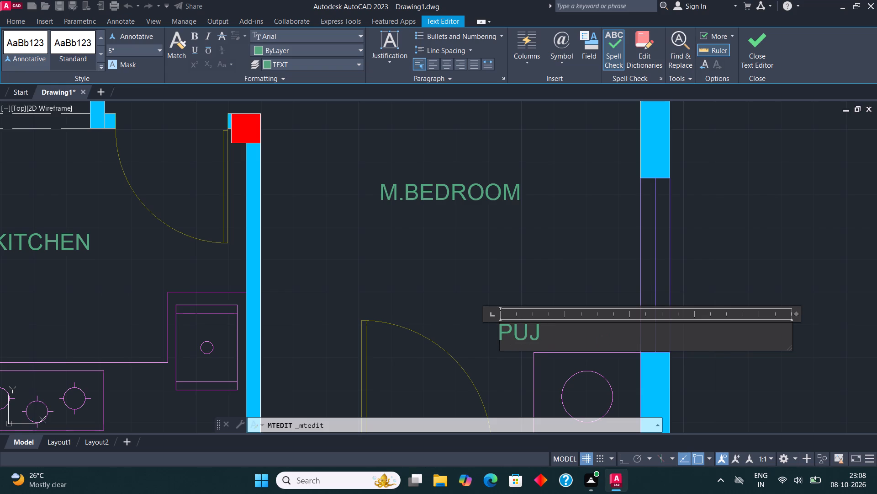
key(a)
click(745, 43)
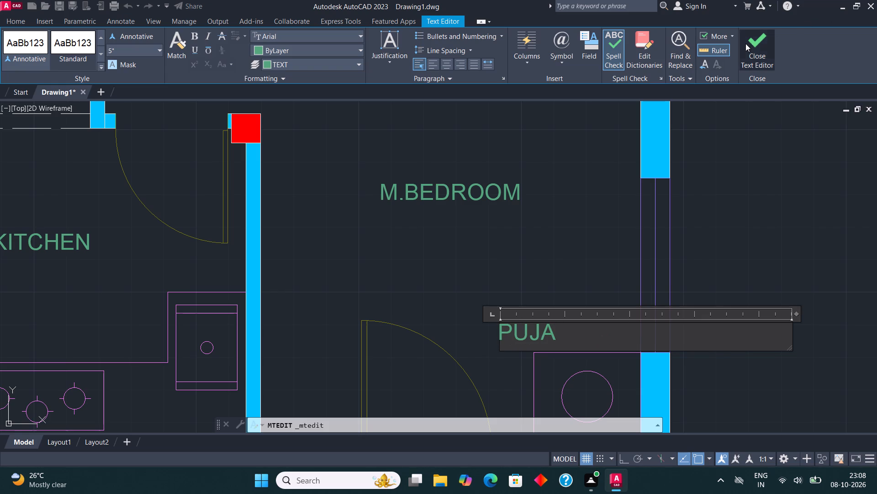
Move the PUJA label east so it sits centred above the square fixture with the circle.
scroll(619, 198, down, 2)
scroll(601, 279, up, 2)
click(552, 225)
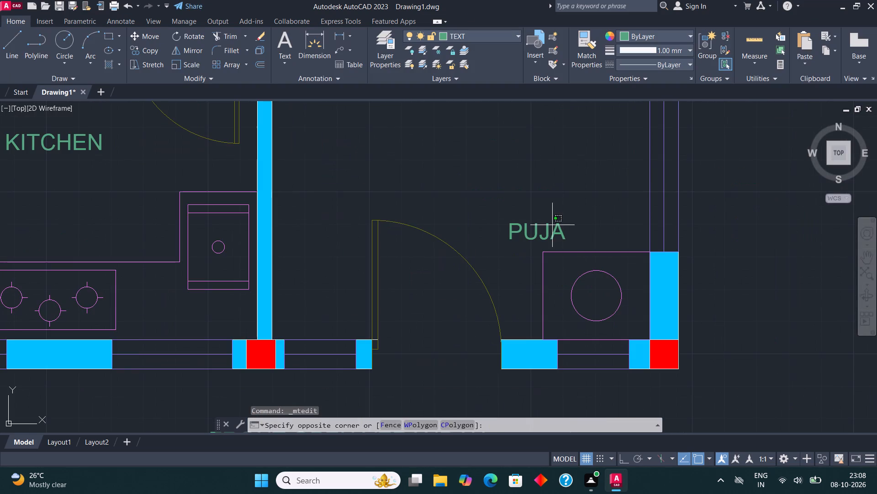
click(525, 230)
click(142, 35)
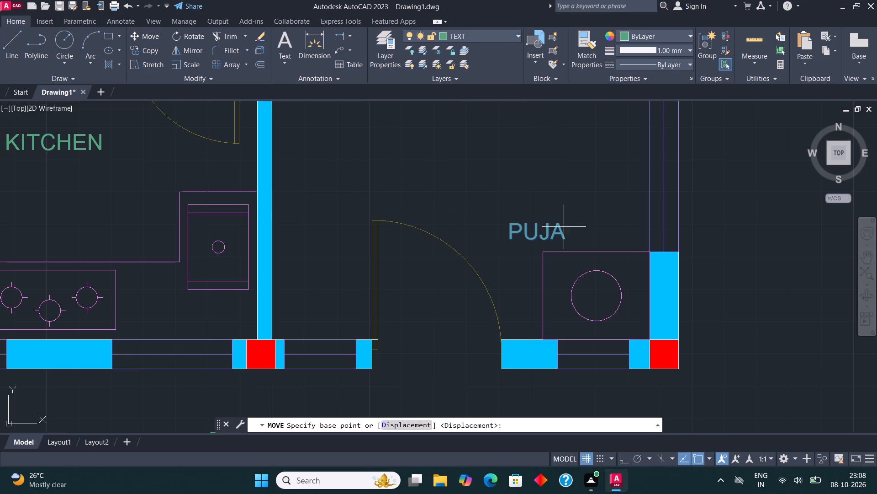
click(542, 235)
click(591, 236)
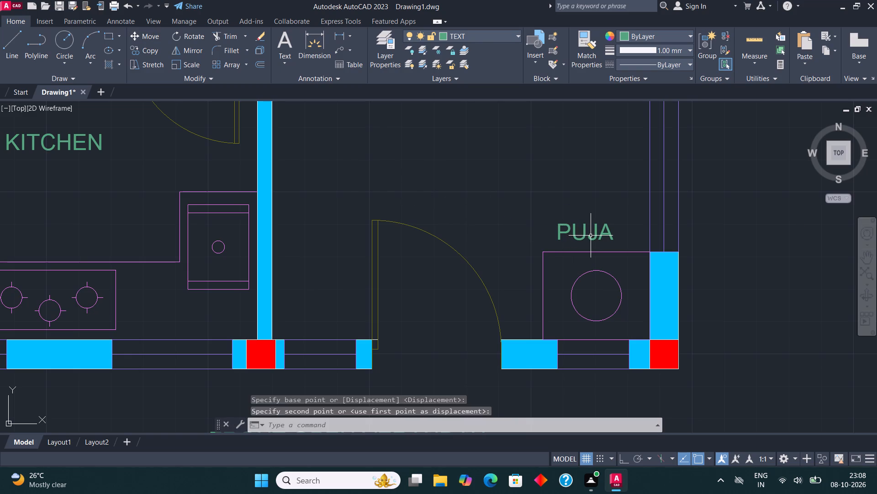
Change the M.BEDROOM label in the open space north of the entrance door to LIVING AREA, split over two lines.
middle_drag(583, 245, 576, 295)
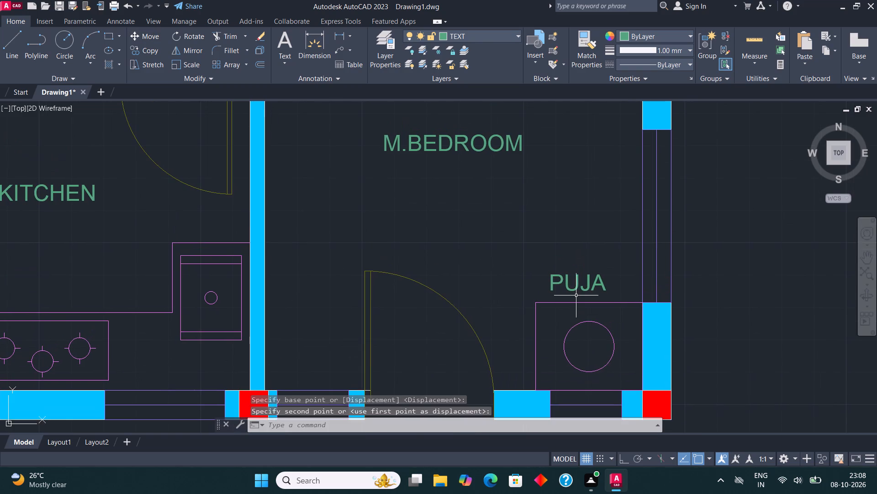
scroll(577, 296, down, 2)
middle_drag(588, 254, 586, 280)
scroll(550, 275, up, 1)
click(526, 265)
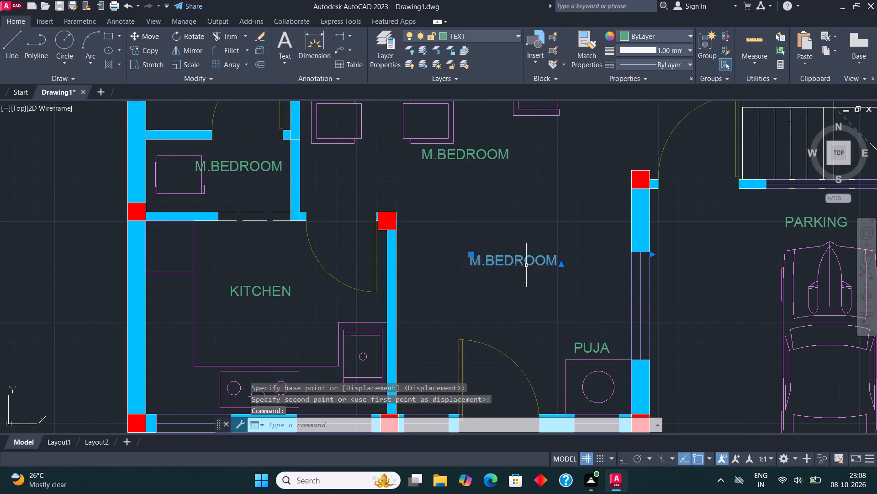
right_click(525, 263)
click(560, 177)
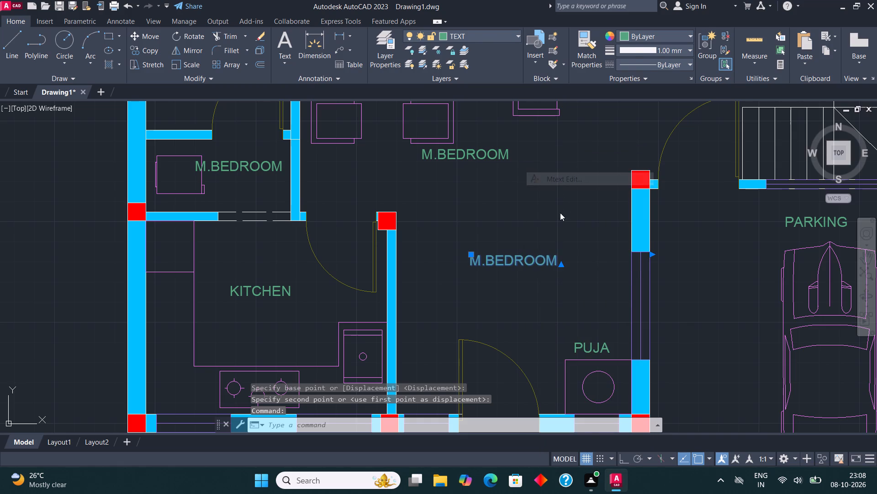
click(568, 268)
key(BackSpace)
key(BackSpace)
key(BackSpace)
key(BackSpace)
key(BackSpace)
key(BackSpace)
key(BackSpace)
key(BackSpace)
key(BackSpace)
key(BackSpace)
key(BackSpace)
key(BackSpace)
key(BackSpace)
key(BackSpace)
key(BackSpace)
key(BackSpace)
key(BackSpace)
key(BackSpace)
key(BackSpace)
key(BackSpace)
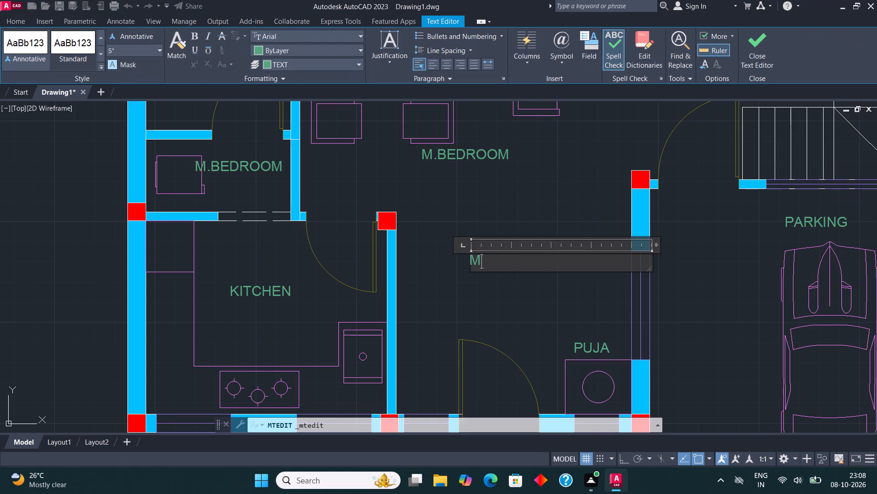
text(LIVING)
key(Return)
text(AREA)
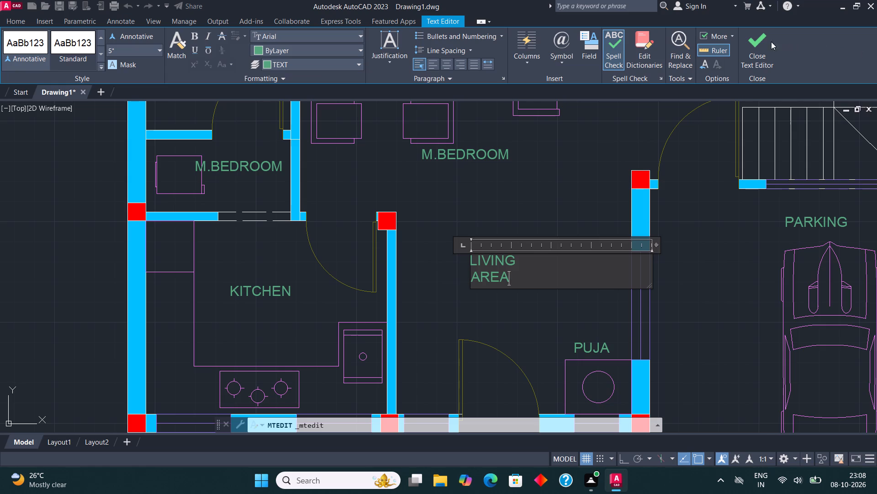
click(761, 42)
Change the M.BEDROOM label between the dining chairs and the sofa to LIVING/DINING.
scroll(631, 209, down, 2)
middle_drag(605, 177, 592, 202)
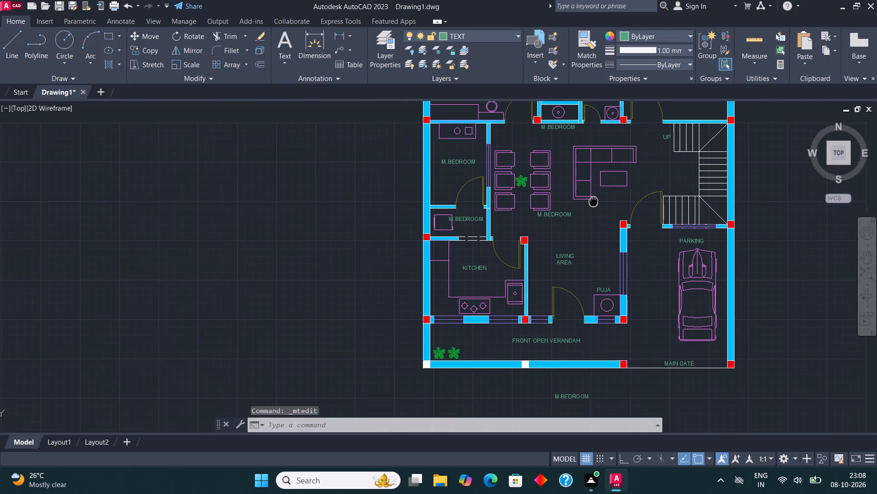
middle_drag(592, 202, 576, 221)
scroll(555, 221, up, 2)
click(524, 256)
click(507, 254)
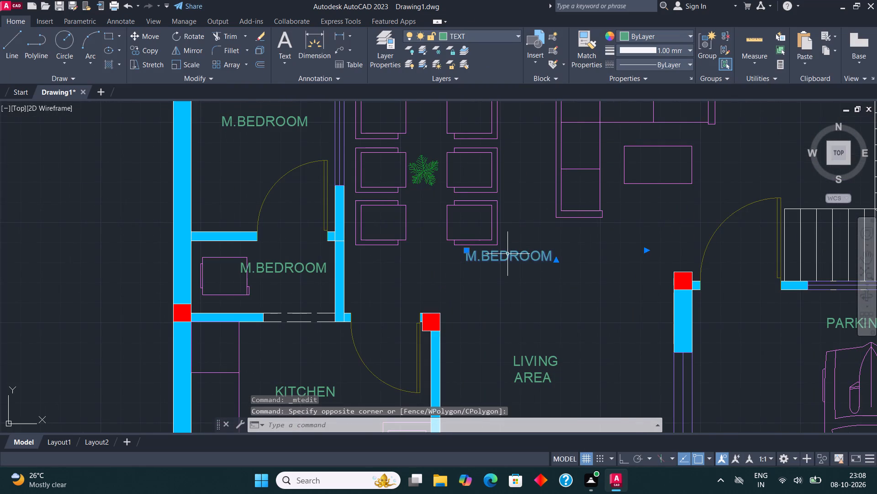
right_click(507, 253)
click(565, 175)
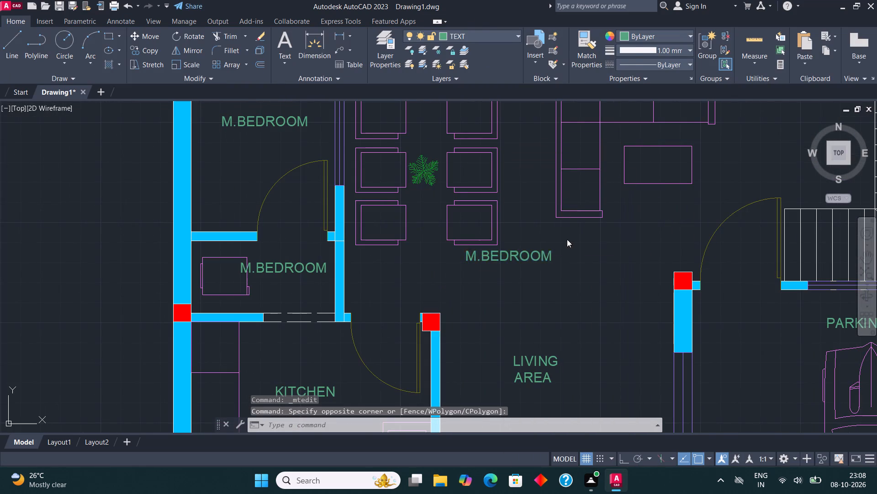
click(574, 263)
key(BackSpace)
key(BackSpace)
key(BackSpace)
key(BackSpace)
key(BackSpace)
key(BackSpace)
key(BackSpace)
key(BackSpace)
key(BackSpace)
key(BackSpace)
key(BackSpace)
key(BackSpace)
key(BackSpace)
key(BackSpace)
key(BackSpace)
key(BackSpace)
key(BackSpace)
key(BackSpace)
key(BackSpace)
key(BackSpace)
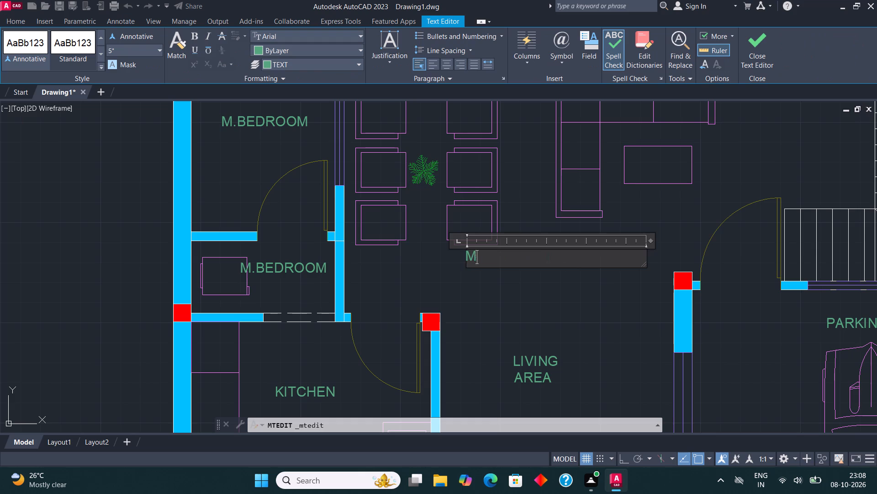
text(LIVING)
key(slash)
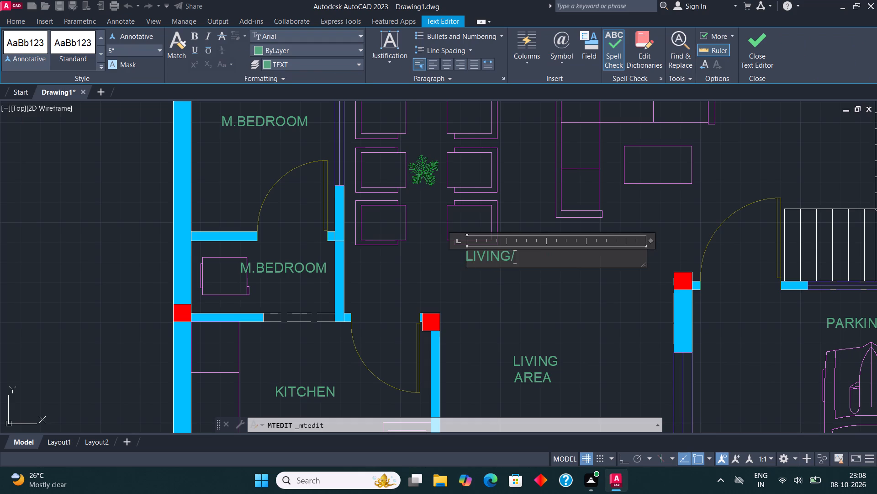
text(DINING)
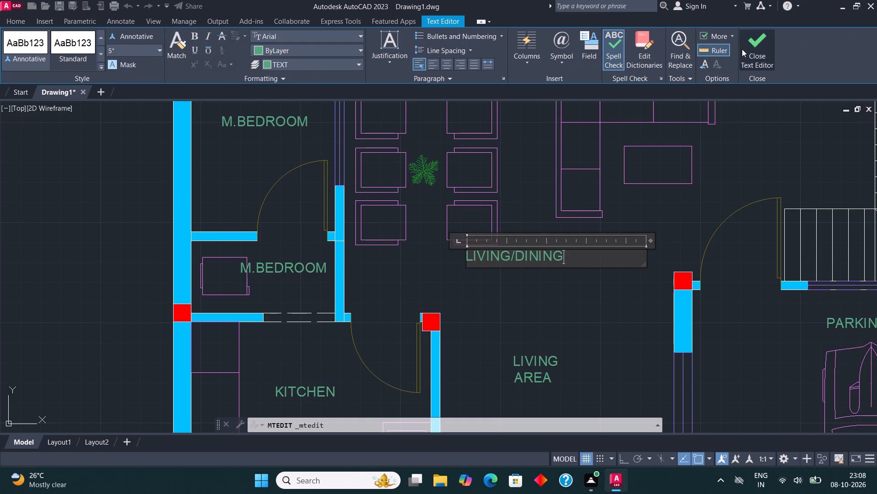
click(743, 49)
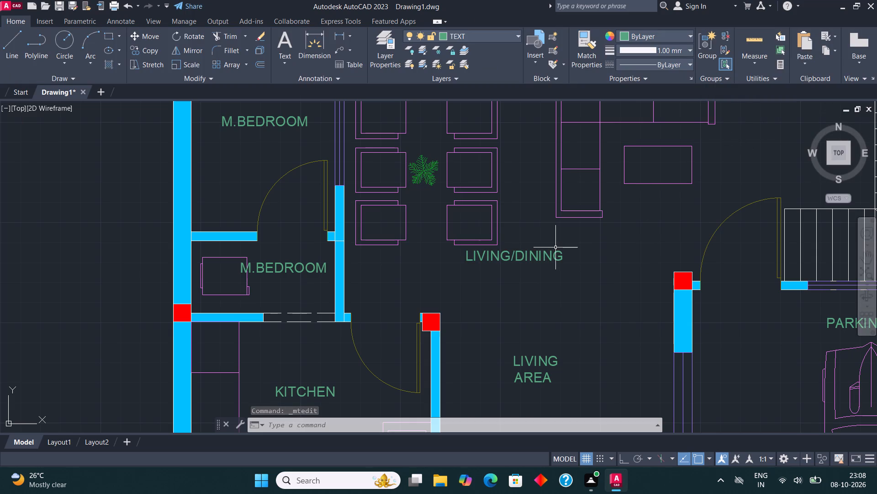
Change the M.BEDROOM label in the small room just north of the kitchen to SPACE.
click(302, 268)
right_click(299, 268)
click(347, 172)
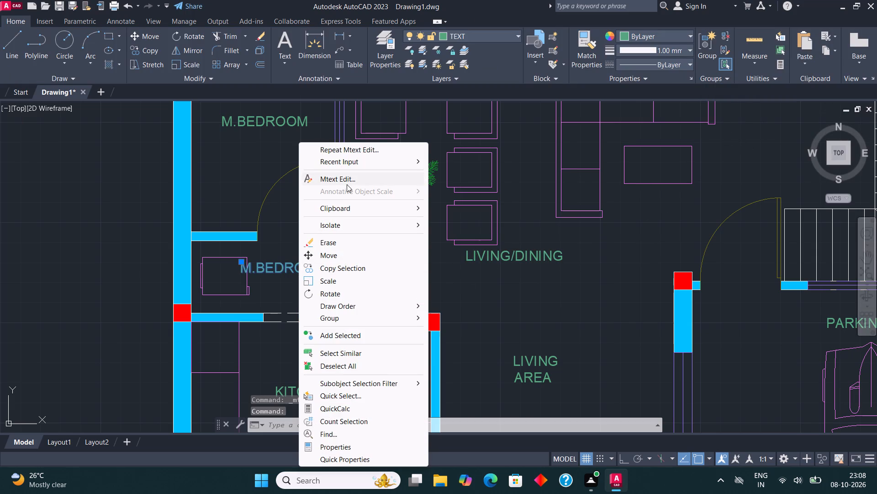
click(347, 184)
click(338, 265)
key(BackSpace)
key(BackSpace)
key(BackSpace)
key(BackSpace)
key(BackSpace)
key(BackSpace)
key(BackSpace)
key(BackSpace)
key(BackSpace)
key(BackSpace)
key(BackSpace)
key(BackSpace)
key(BackSpace)
key(BackSpace)
key(BackSpace)
key(BackSpace)
key(BackSpace)
key(BackSpace)
key(BackSpace)
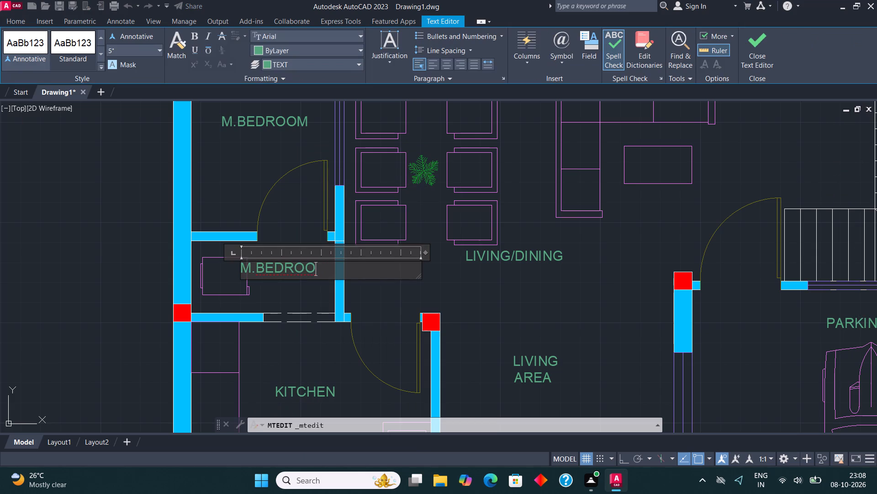
text(SPACE)
click(750, 47)
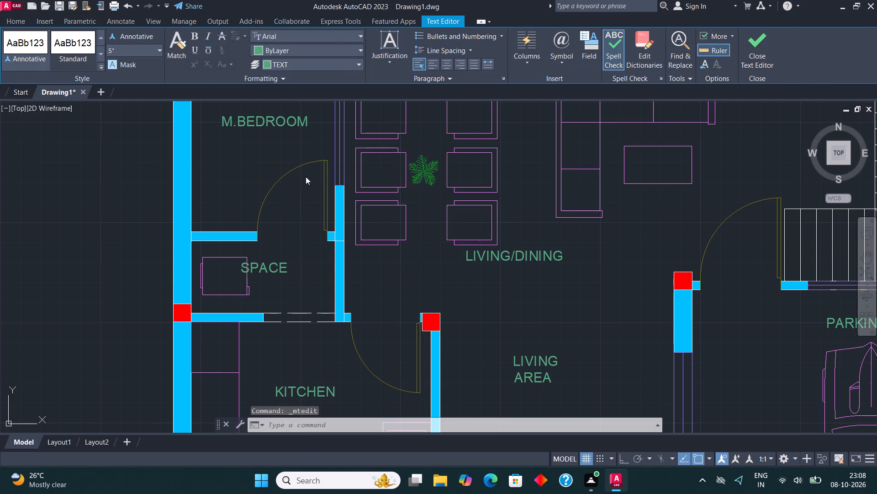
Fine-tune the position of the SPACE label within its small room using Move.
click(279, 271)
click(146, 36)
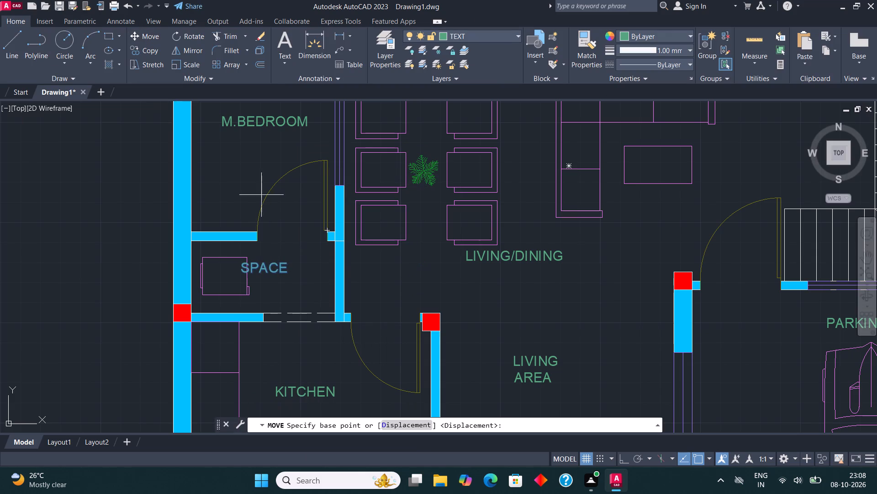
click(264, 274)
click(266, 280)
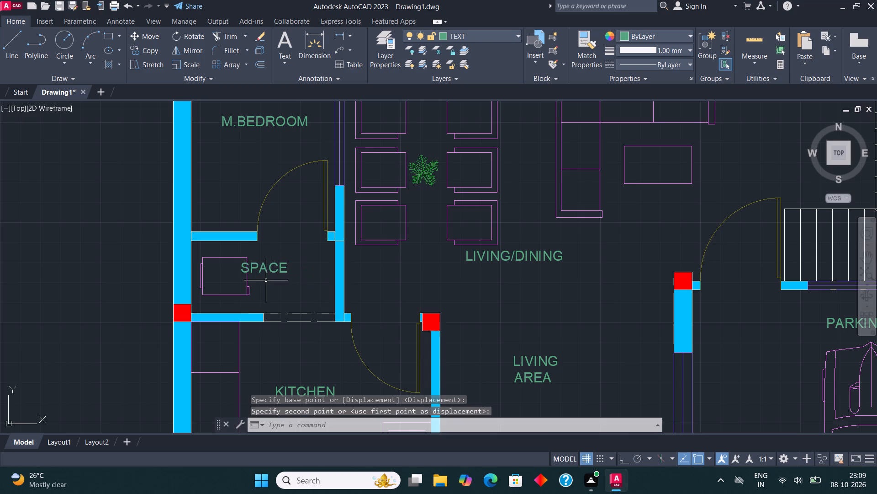
Change the M.BEDROOM label in the room north of SPACE, beside the dining chairs, to OTS.
scroll(274, 295, down, 2)
middle_drag(287, 266, 291, 293)
scroll(279, 257, up, 2)
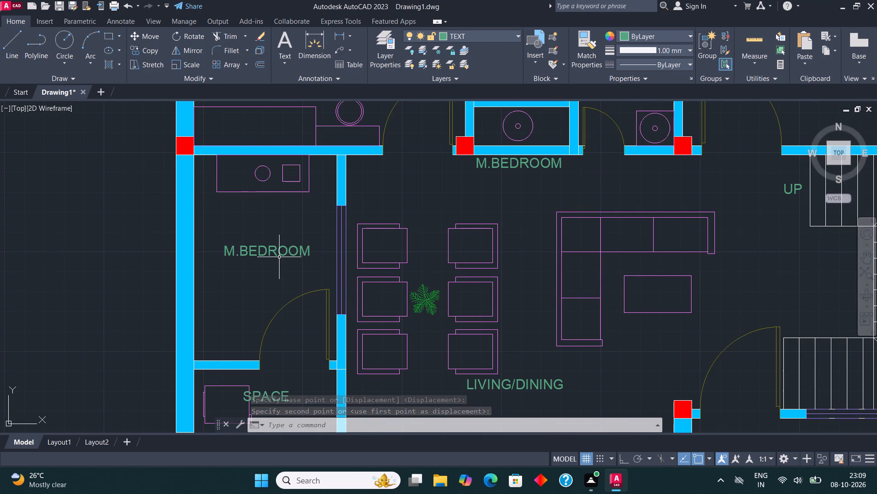
click(279, 257)
right_click(265, 250)
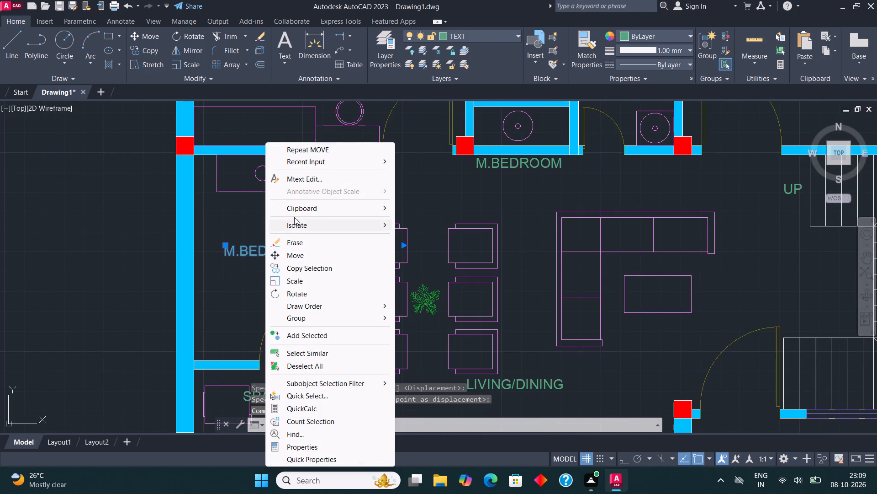
click(321, 179)
click(326, 257)
key(BackSpace)
key(BackSpace)
key(BackSpace)
key(BackSpace)
key(BackSpace)
key(BackSpace)
key(BackSpace)
key(BackSpace)
key(BackSpace)
key(BackSpace)
key(BackSpace)
key(BackSpace)
key(BackSpace)
key(BackSpace)
key(BackSpace)
key(BackSpace)
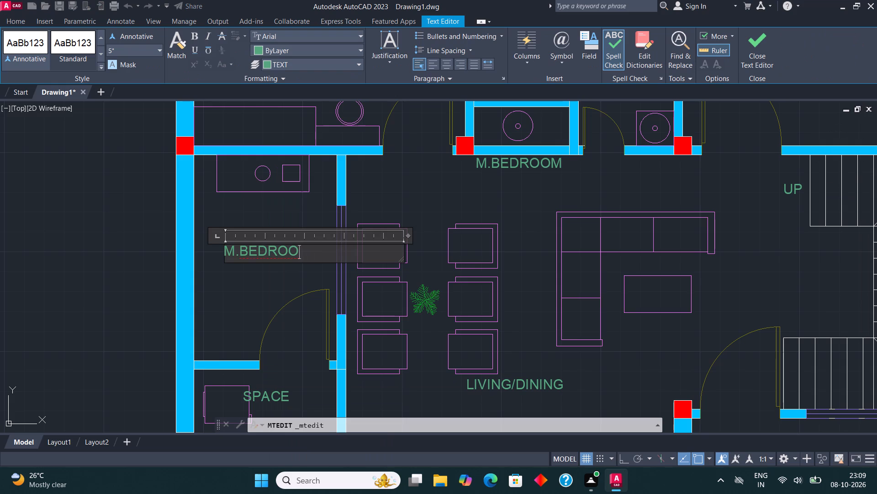
text(OTS)
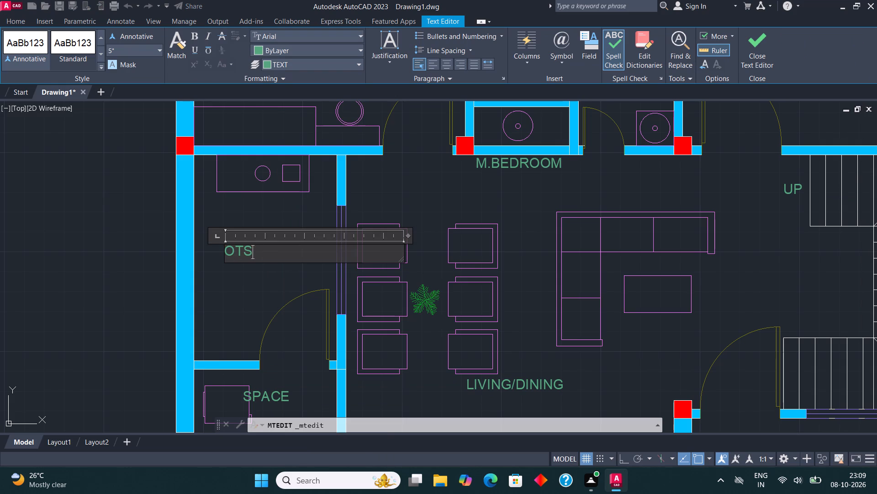
click(753, 38)
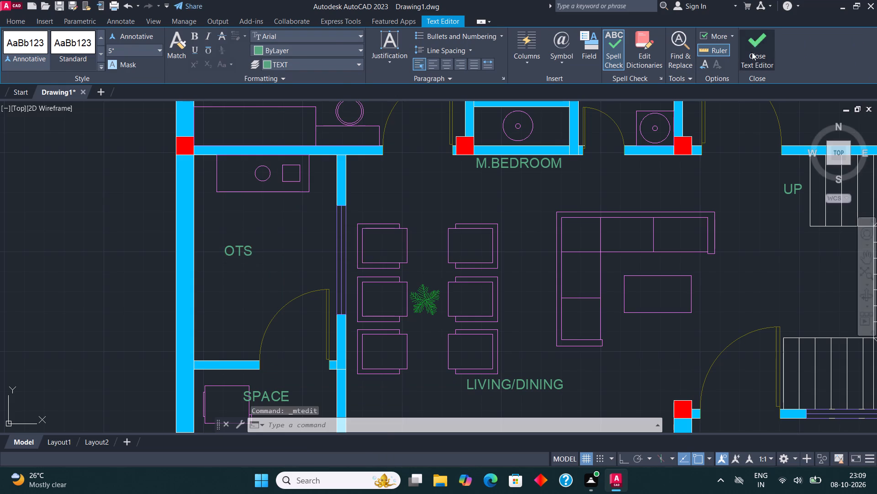
Review the labels across the whole floor plan, from the bedrooms and toilets to the verandah and main gate.
scroll(596, 250, down, 1)
middle_drag(589, 256, 549, 363)
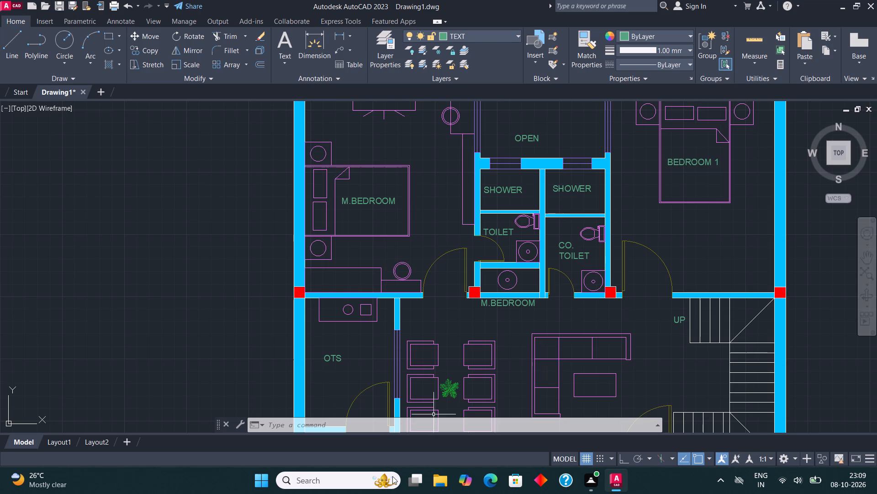
middle_drag(525, 226, 381, 249)
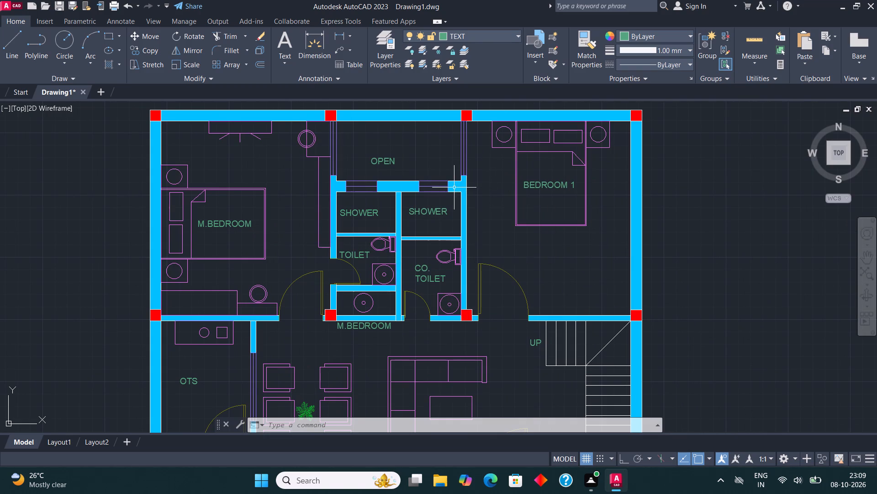
middle_drag(453, 311, 460, 168)
scroll(460, 168, down, 1)
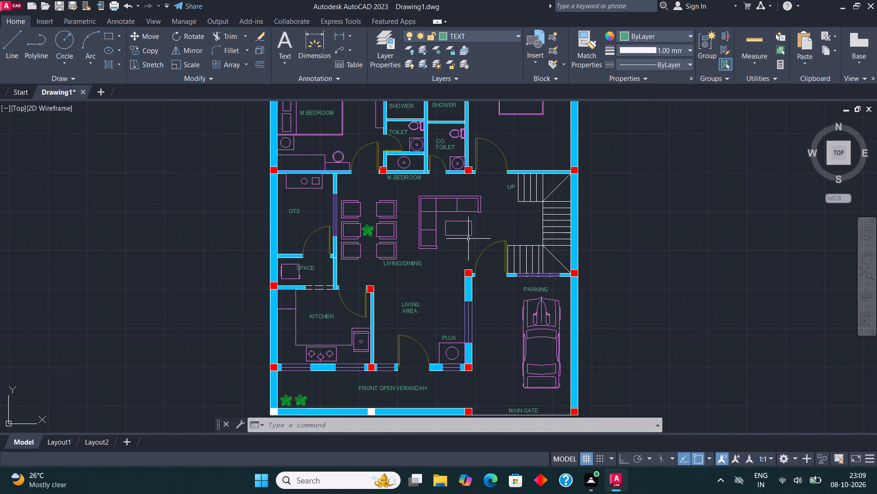
middle_drag(469, 228, 471, 184)
scroll(418, 204, up, 1)
scroll(418, 204, down, 1)
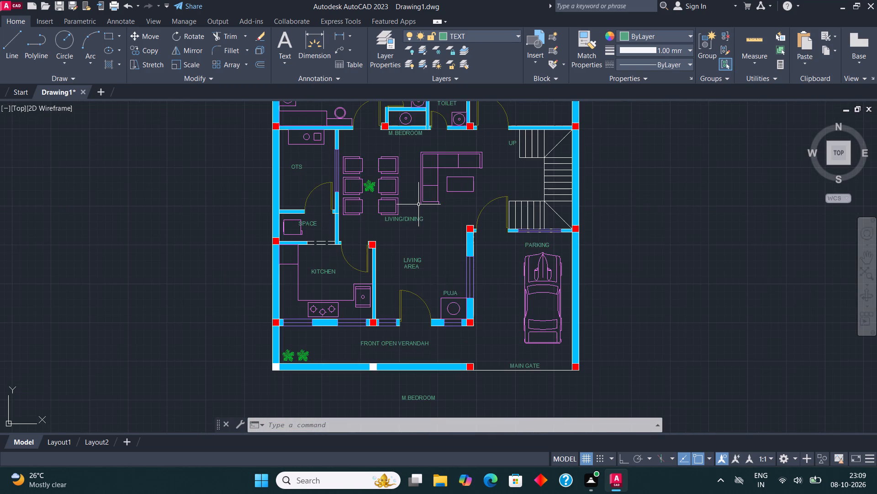
middle_drag(526, 296, 535, 291)
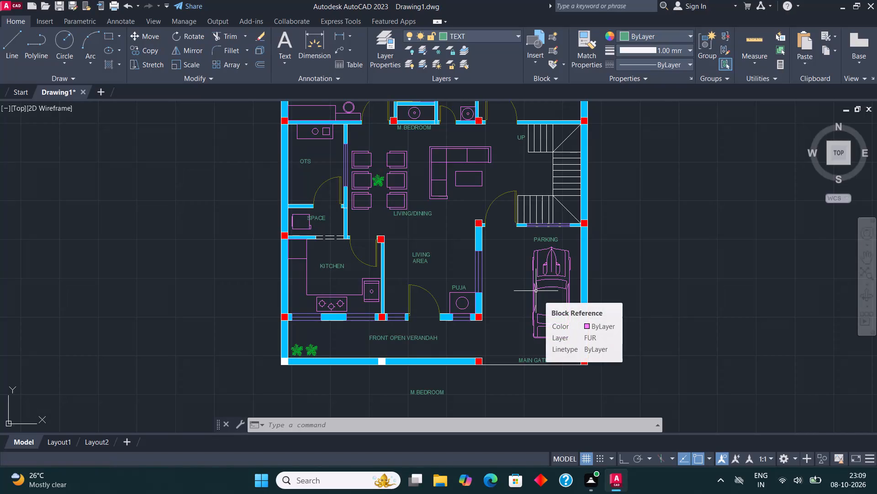
scroll(536, 291, down, 1)
scroll(556, 379, up, 2)
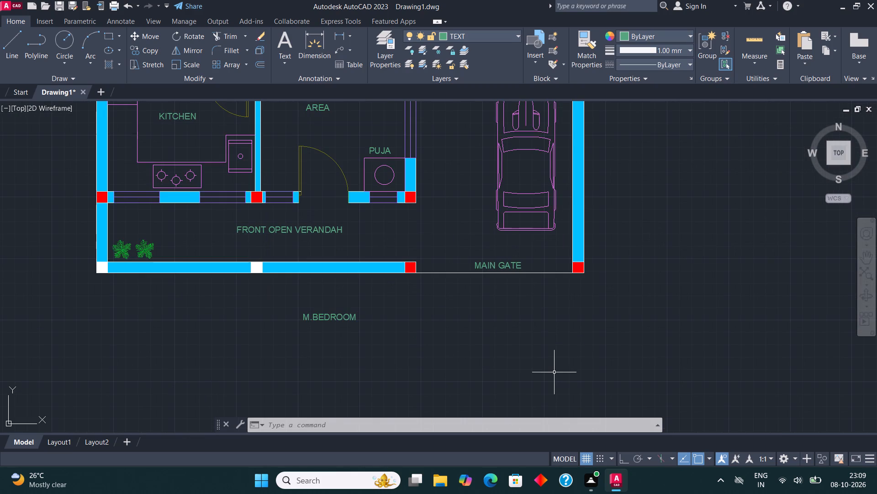
Make layer 0 the current layer for drawing at the main gate.
scroll(402, 293, up, 2)
middle_drag(432, 269, 419, 269)
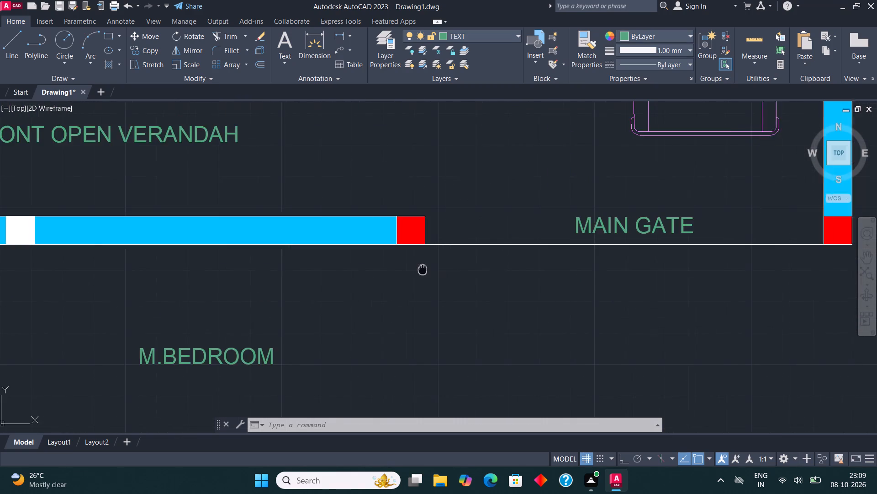
middle_drag(419, 269, 386, 269)
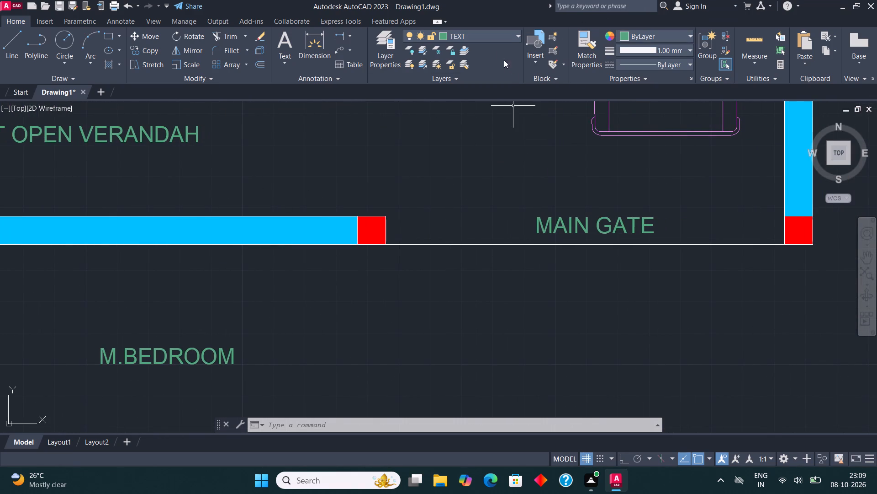
click(493, 36)
click(472, 46)
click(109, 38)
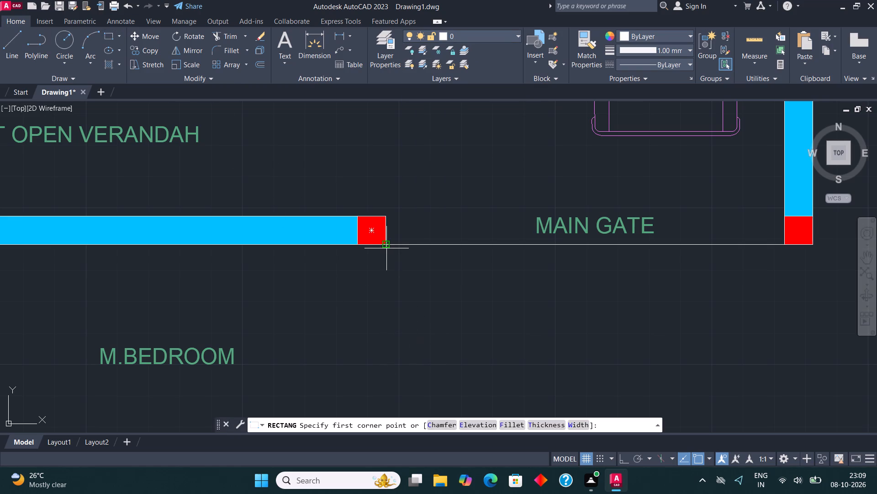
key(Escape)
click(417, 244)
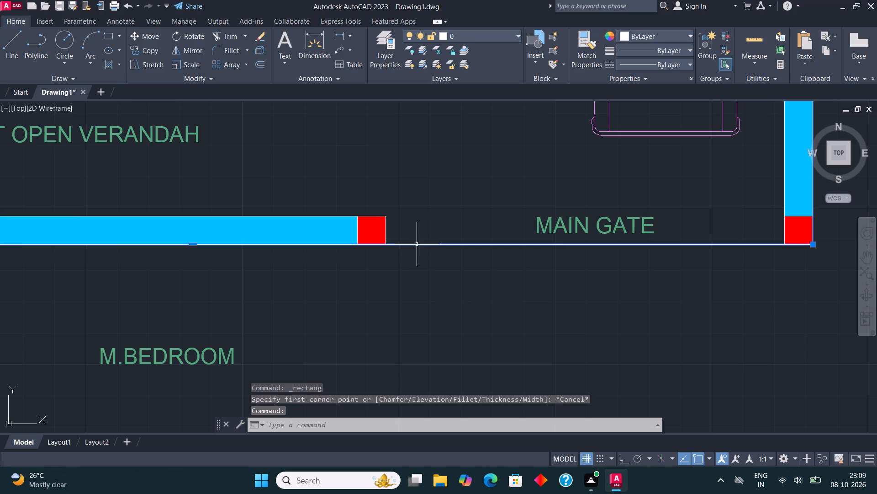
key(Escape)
Draw a line across the main gate opening between the midpoints of the two red columns' facing sides.
click(12, 40)
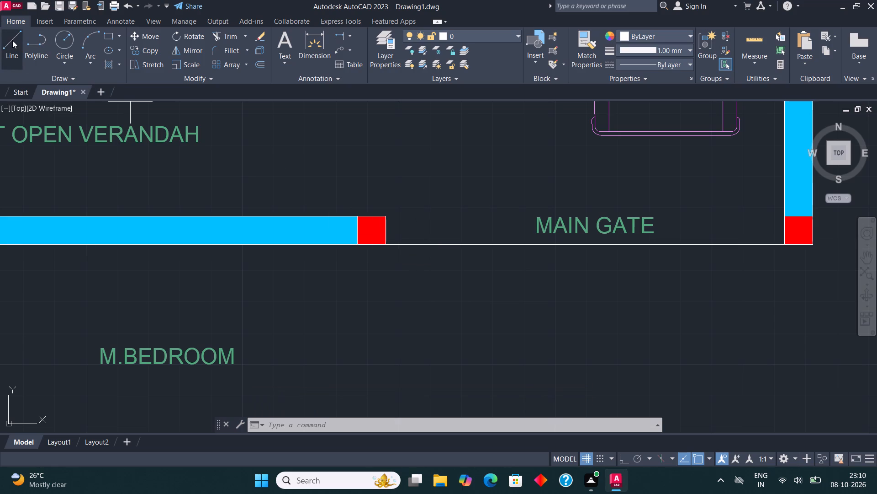
click(385, 232)
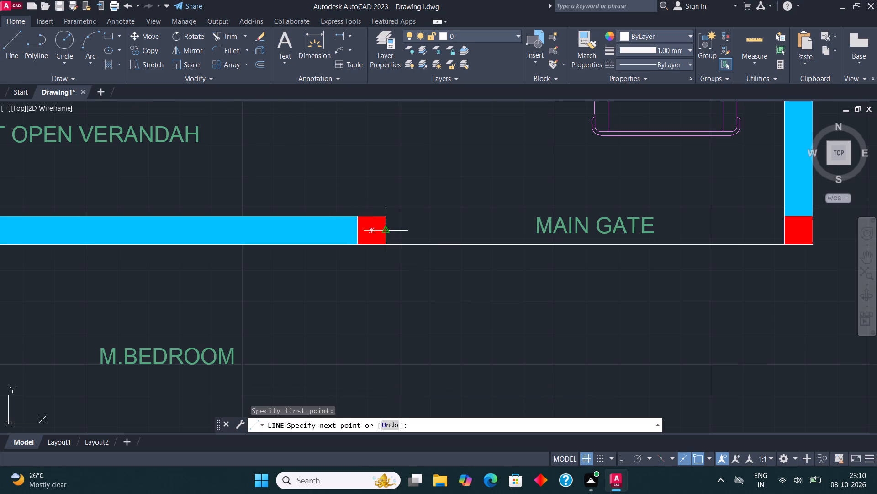
click(787, 228)
key(Escape)
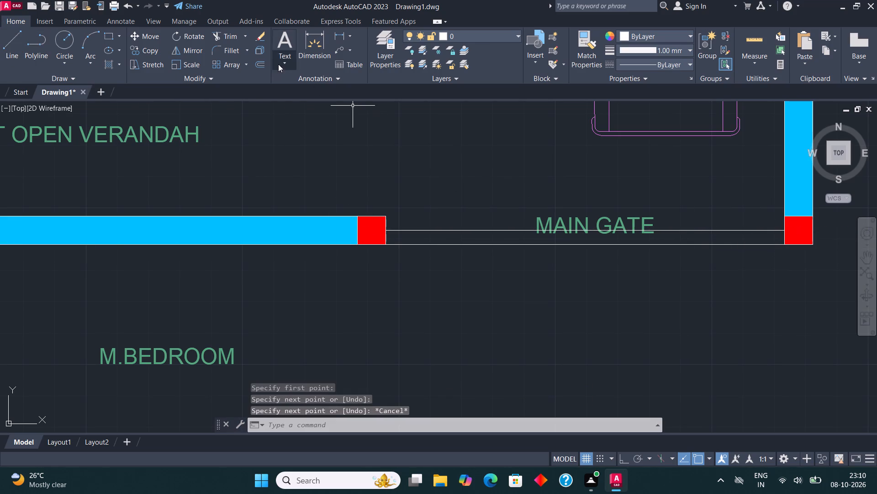
Trim away the outer boundary line across the main gate opening between the two red columns.
click(231, 37)
click(430, 241)
click(436, 274)
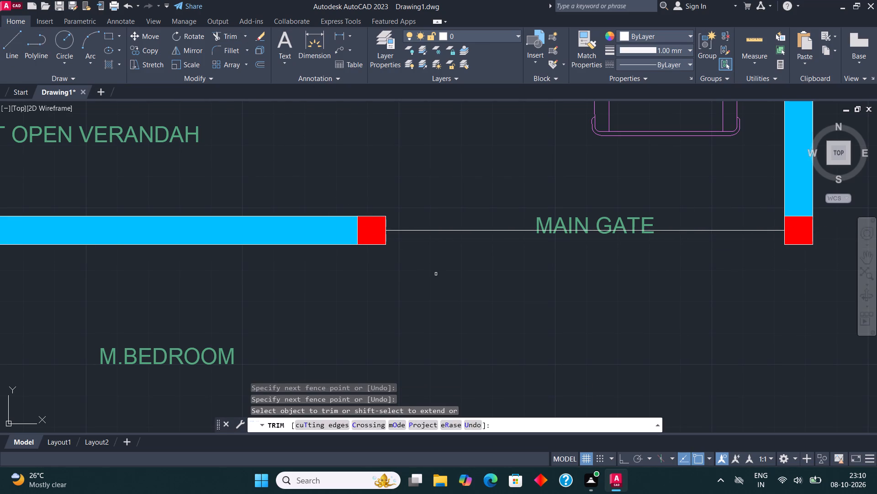
key(Escape)
Draw a rectangle extending south-east from the west end of the main gate line, at the west column's side midpoint.
click(109, 37)
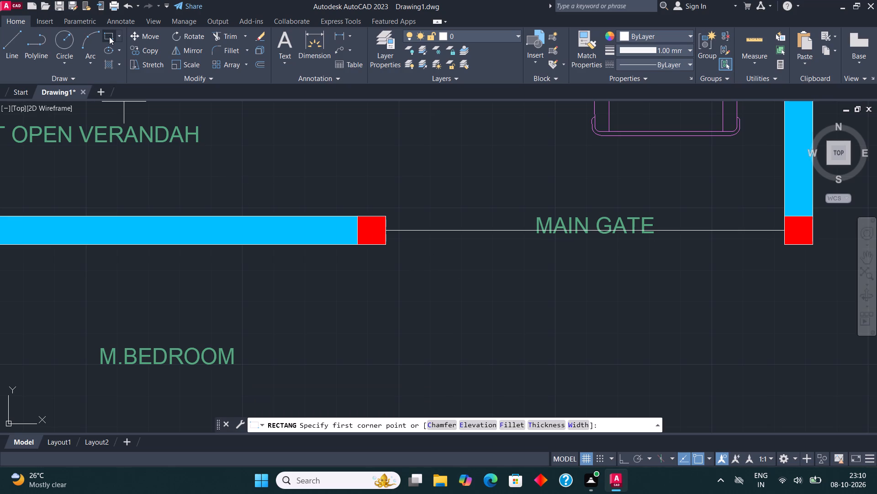
click(387, 231)
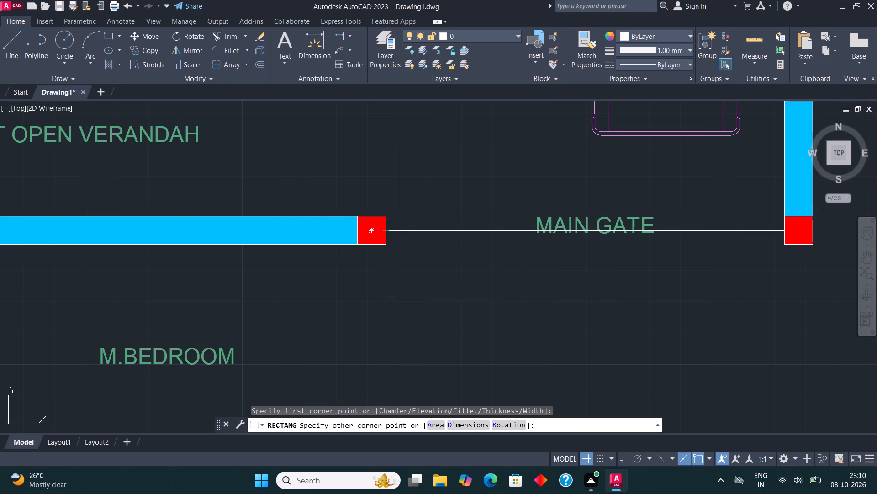
click(503, 299)
Copy the rectangle by its north-east corner to the east end of the main gate line.
click(500, 277)
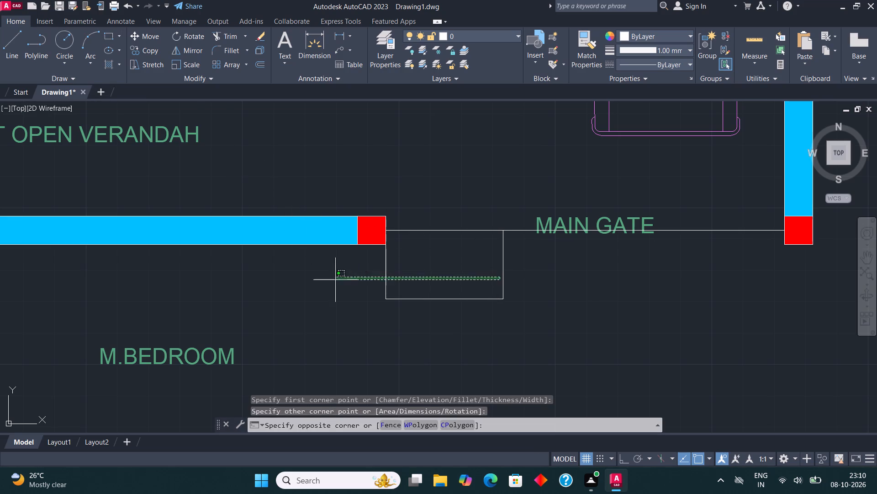
click(331, 281)
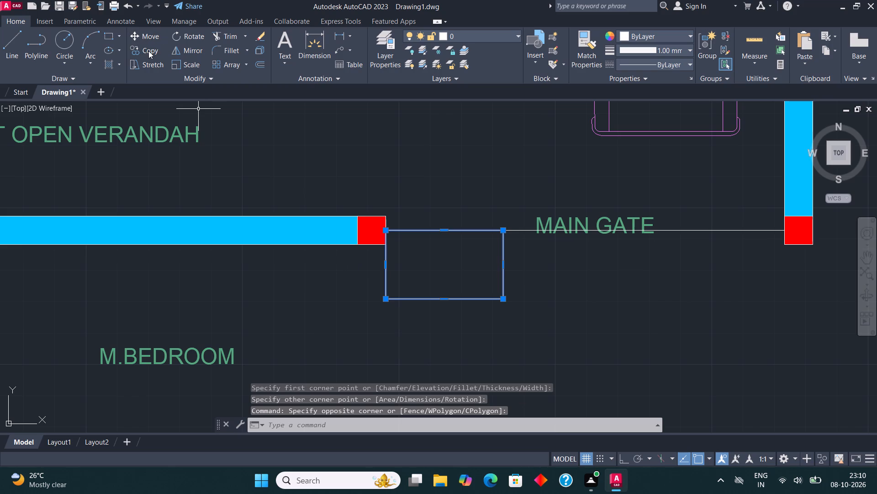
click(148, 51)
click(507, 231)
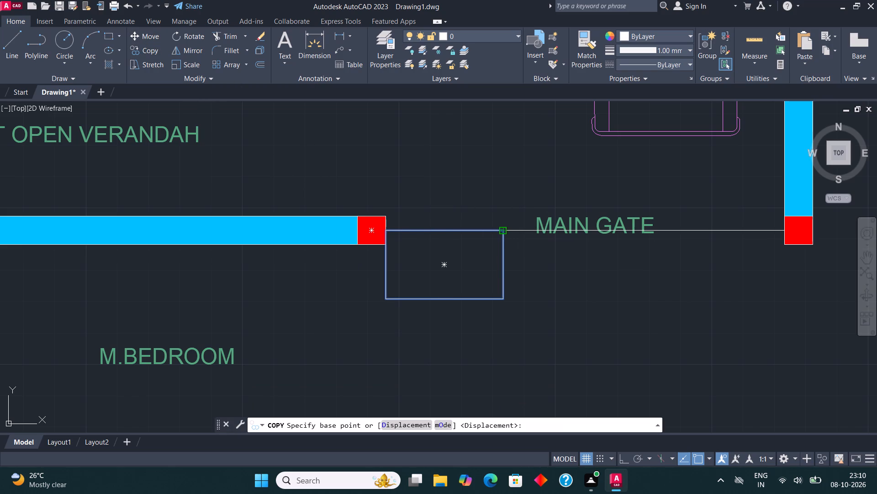
click(783, 234)
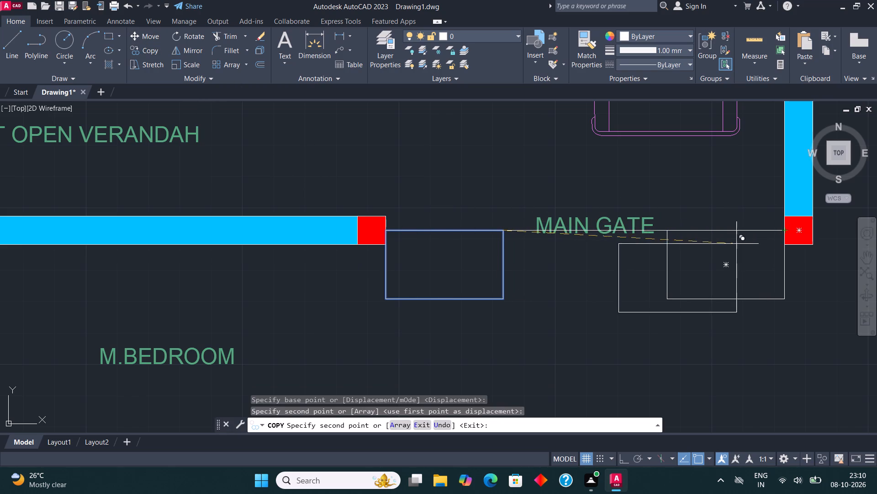
middle_drag(705, 249, 513, 251)
key(Escape)
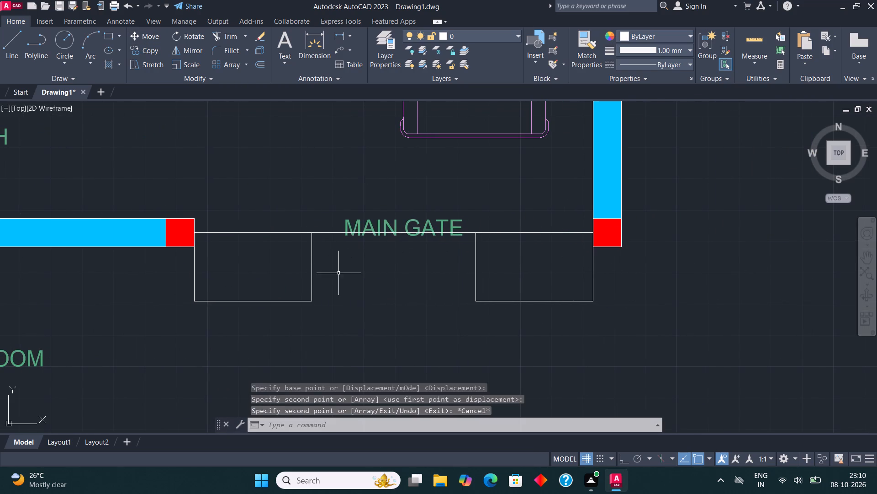
Draw a line joining the facing south corners of the two rectangles below the main gate.
scroll(311, 291, up, 1)
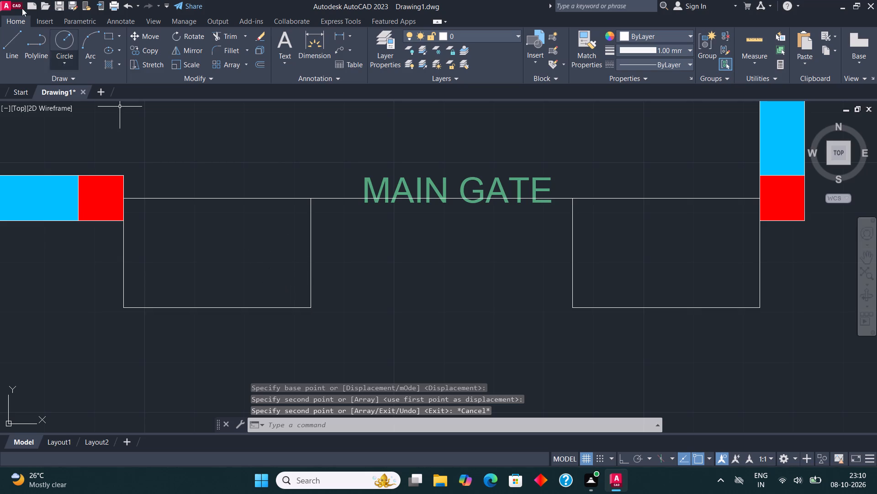
click(14, 44)
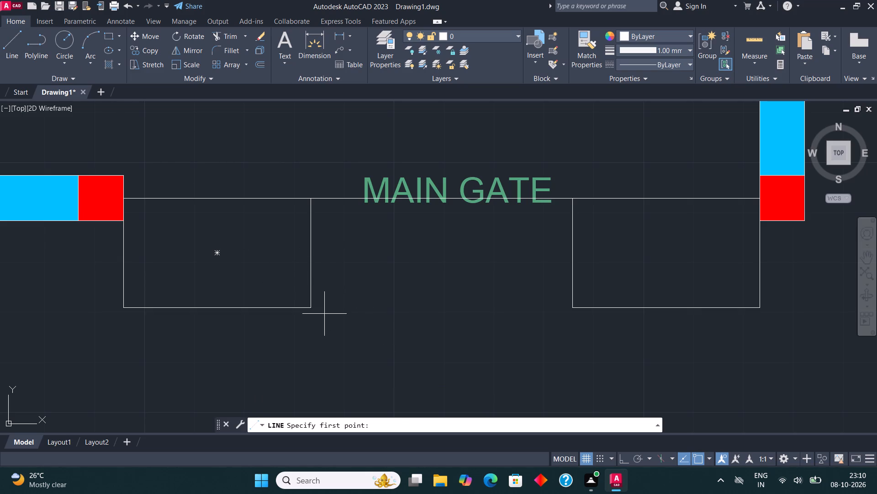
click(311, 303)
click(570, 307)
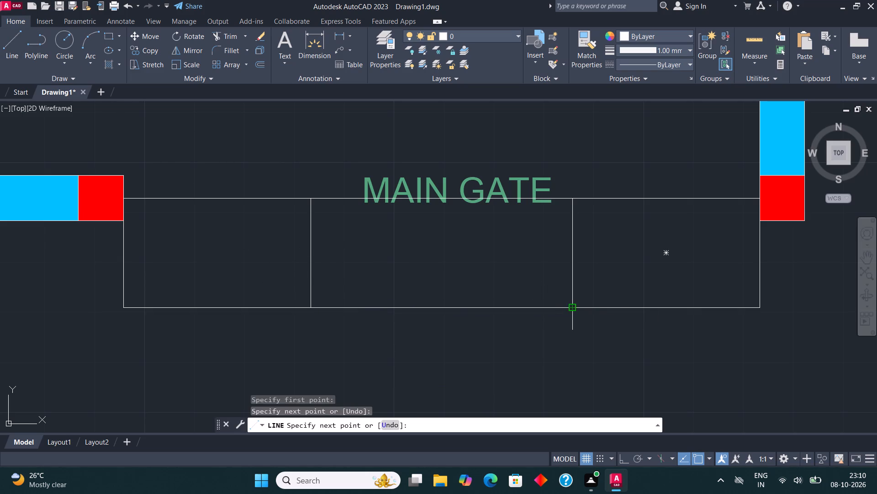
Draw two horizontal step lines between the facing sides of the two rectangles below the main gate line.
key(Escape)
click(11, 41)
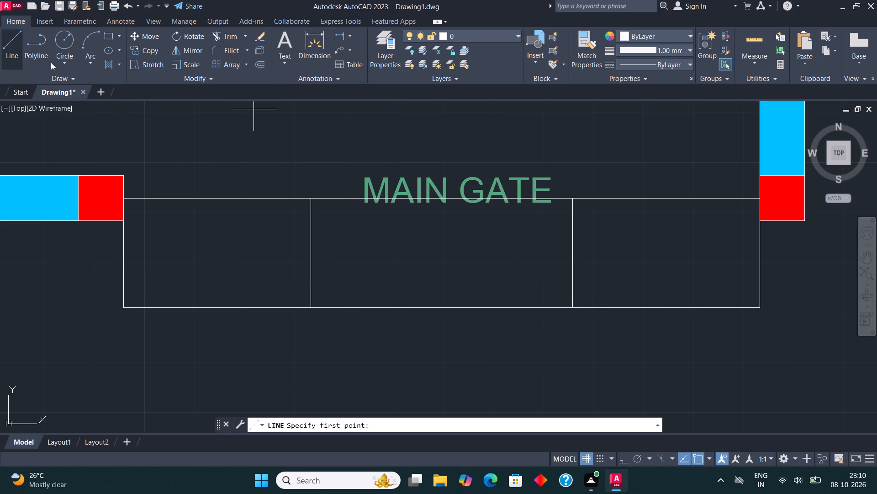
click(307, 268)
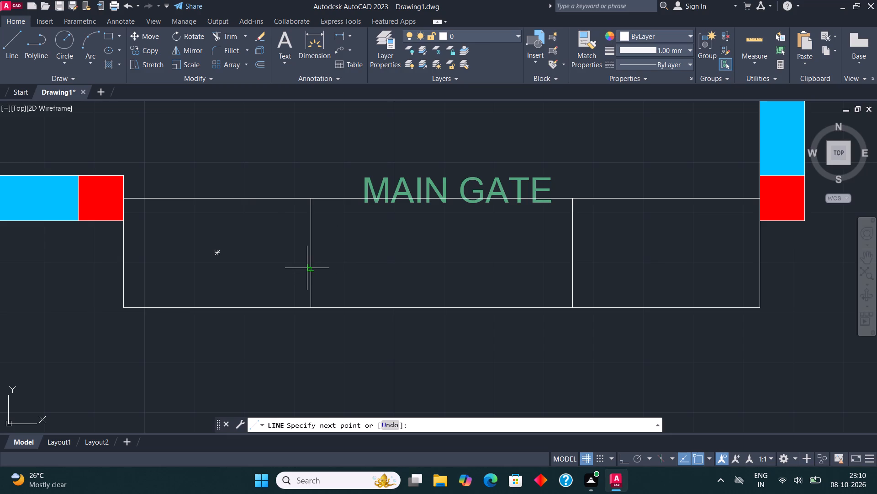
click(575, 268)
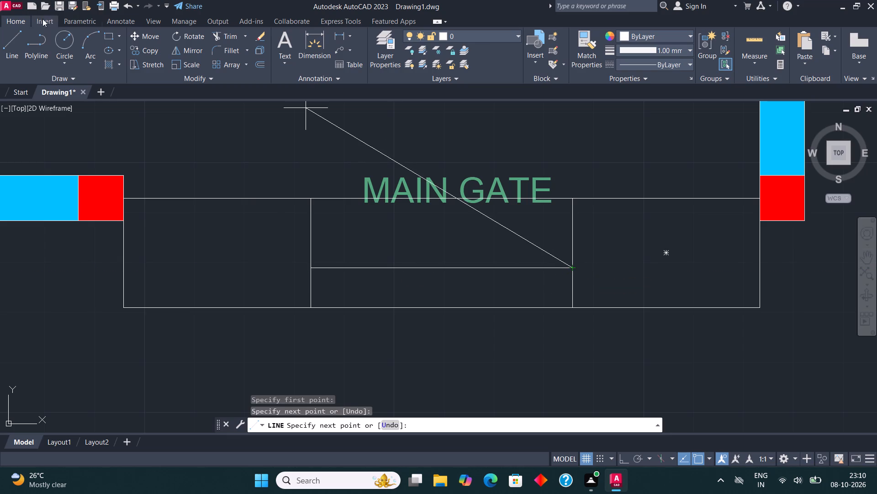
click(12, 40)
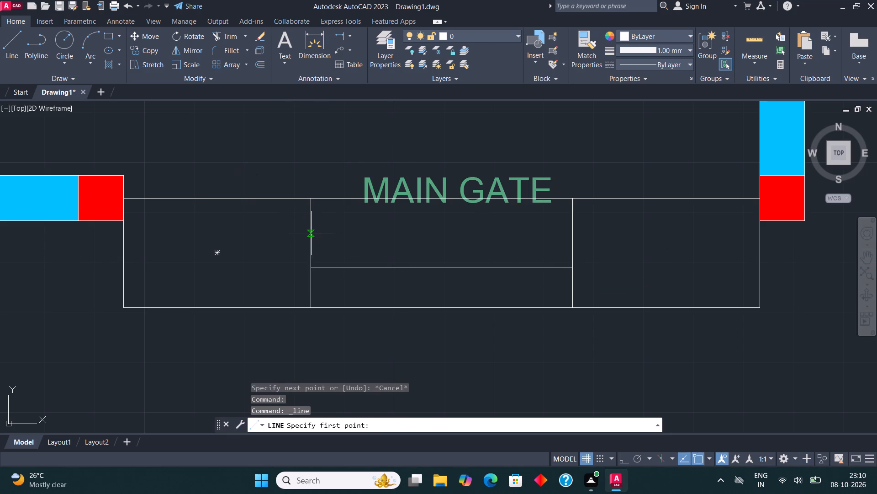
click(311, 232)
click(574, 232)
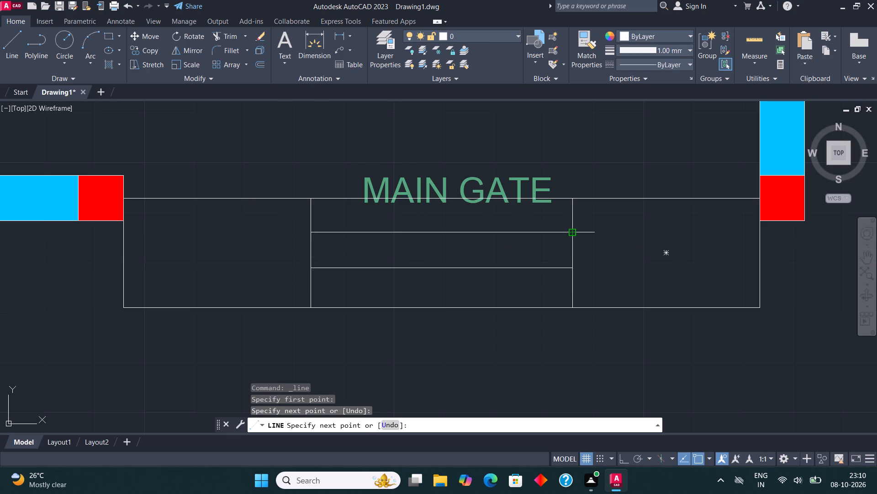
key(Escape)
Hatch the west and east rectangles beside the gate steps with the ANSI38 pattern.
key(h)
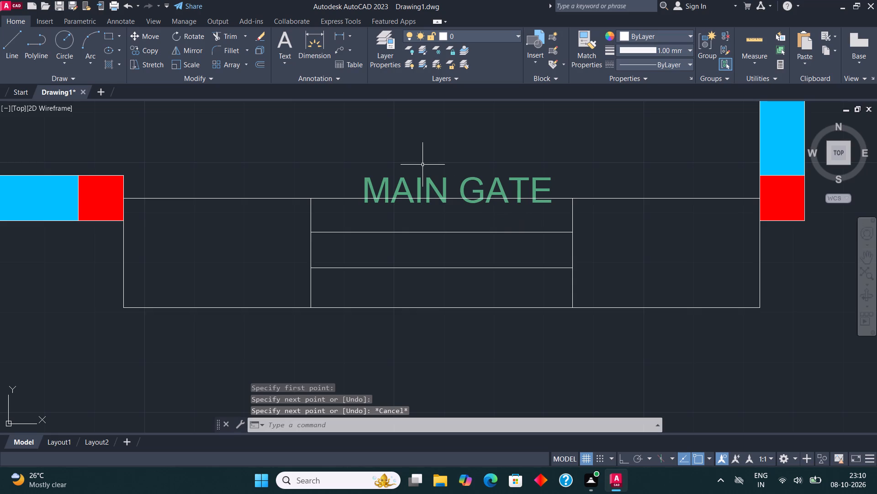
key(Return)
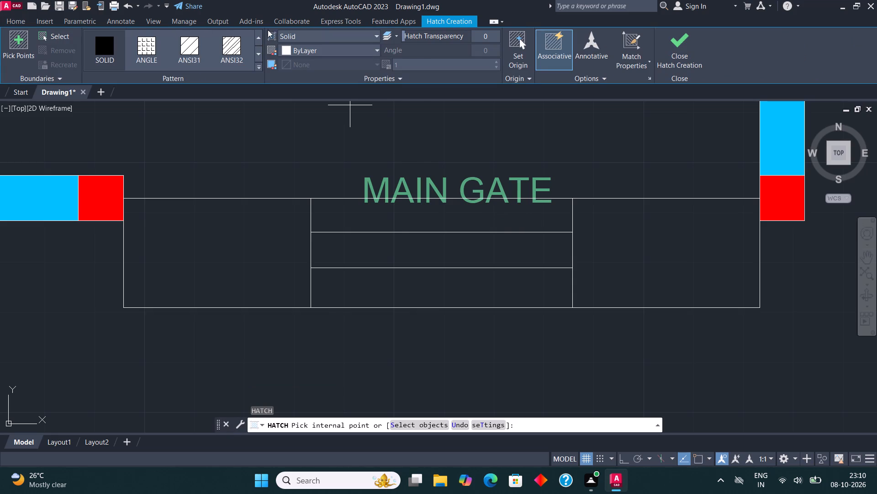
click(261, 39)
click(261, 39)
click(257, 57)
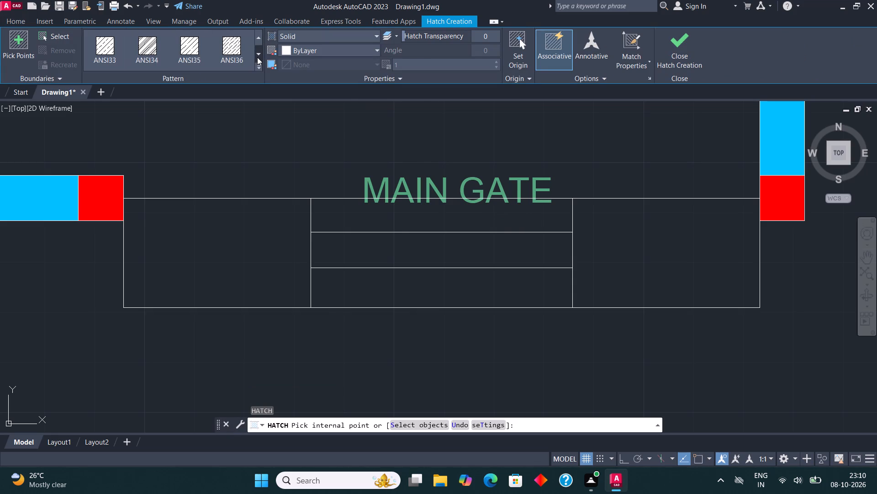
click(257, 57)
click(137, 51)
click(254, 267)
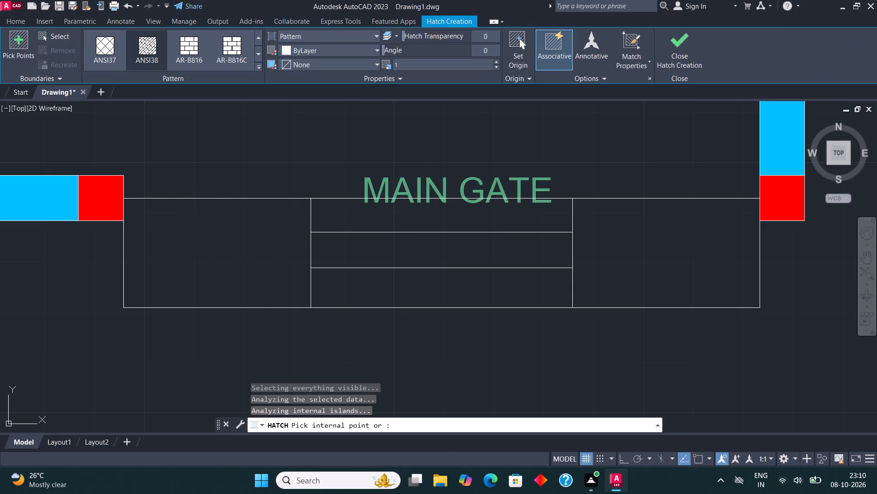
click(667, 267)
click(678, 50)
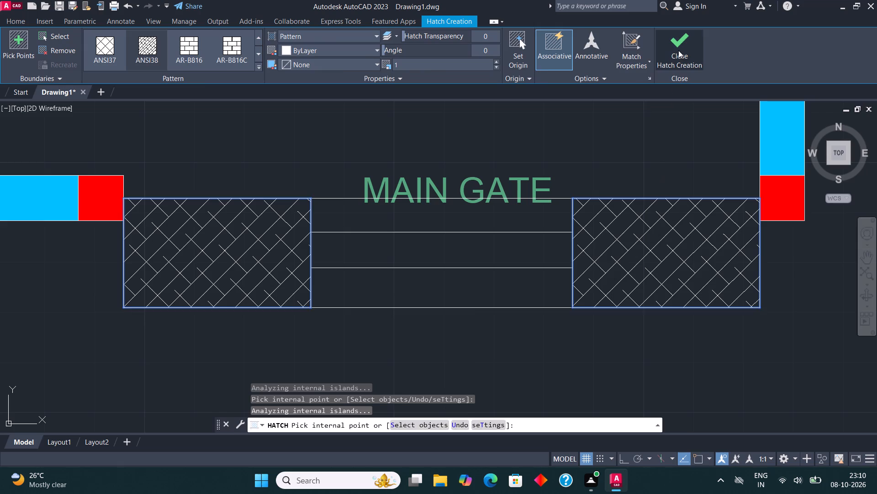
Move the MAIN GATE label clear above the gate line, roughly centred between the two hatched rectangles.
scroll(409, 308, down, 2)
scroll(368, 279, up, 1)
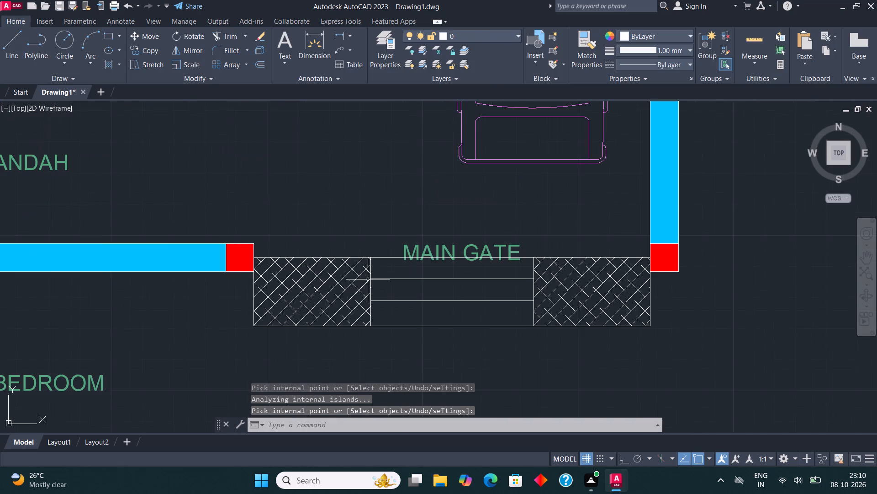
middle_drag(377, 286, 382, 289)
click(428, 251)
click(411, 242)
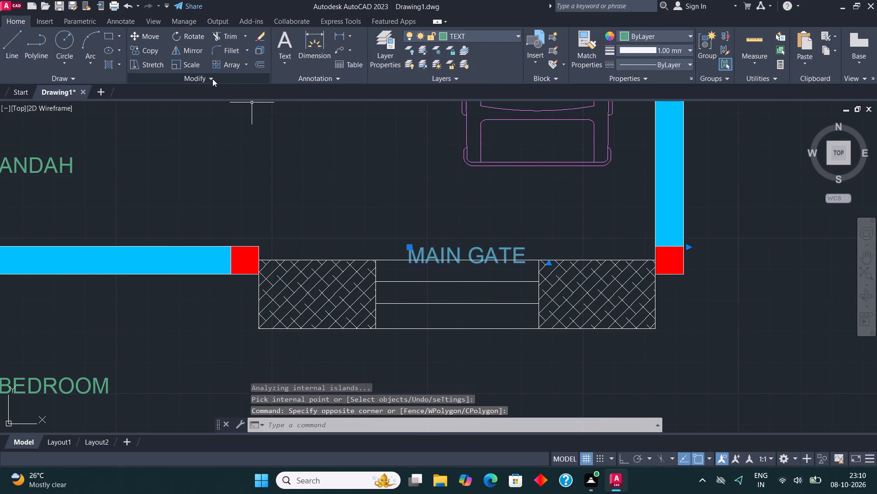
click(155, 36)
scroll(441, 197, up, 2)
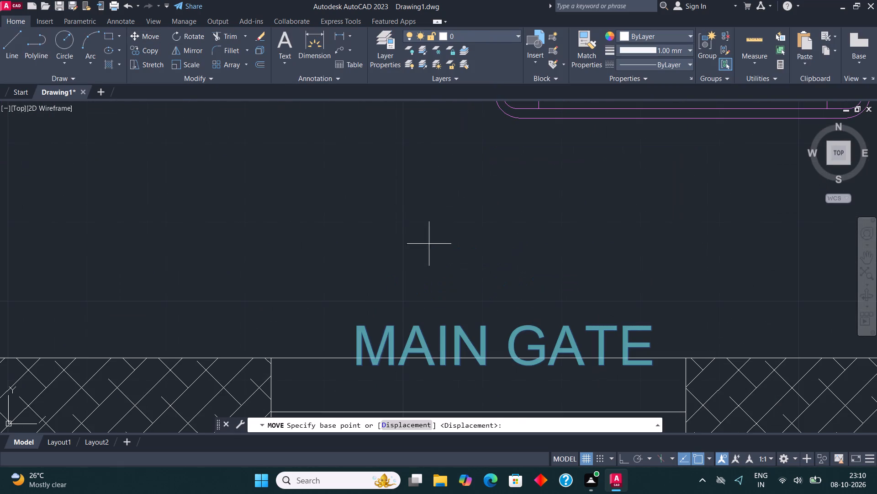
click(445, 332)
click(429, 311)
click(420, 326)
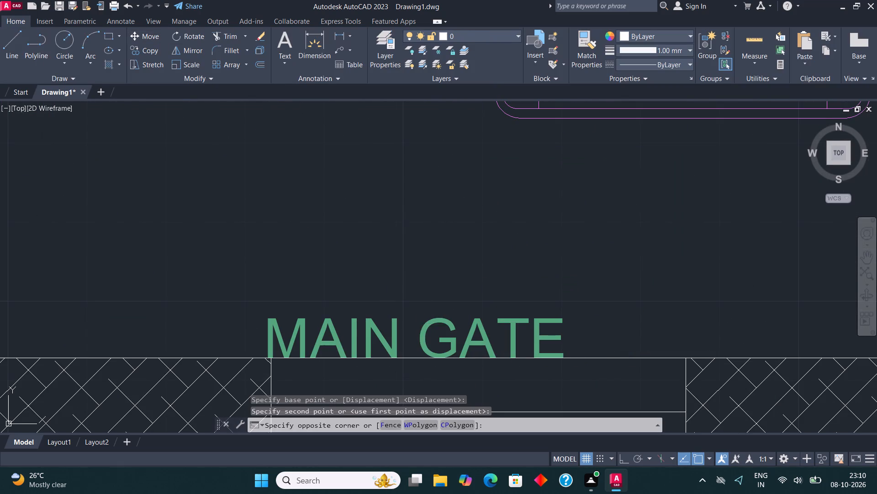
click(331, 319)
click(148, 35)
click(404, 338)
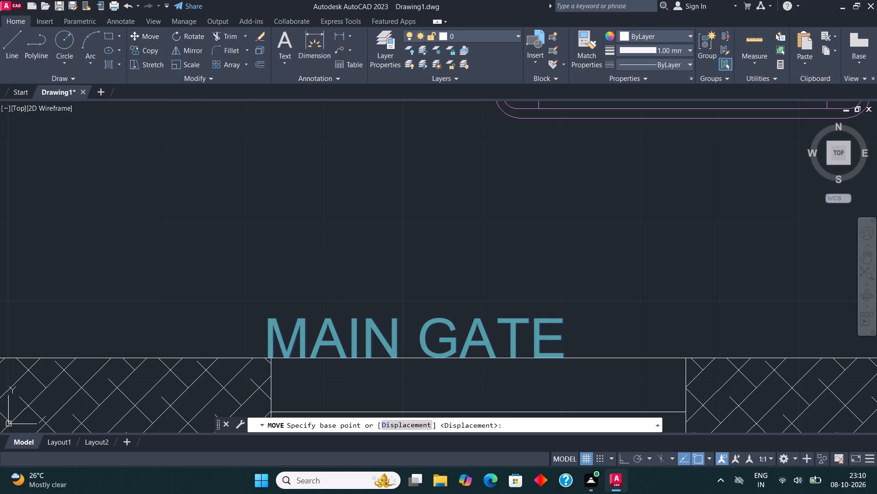
click(427, 322)
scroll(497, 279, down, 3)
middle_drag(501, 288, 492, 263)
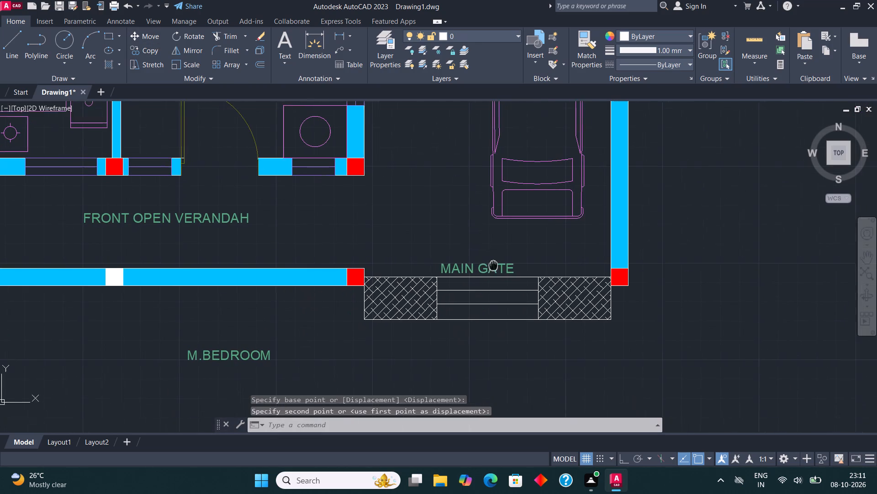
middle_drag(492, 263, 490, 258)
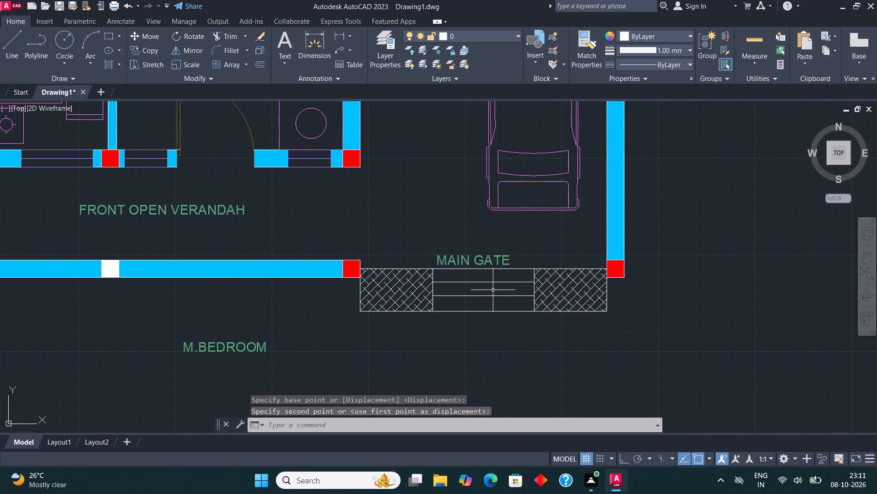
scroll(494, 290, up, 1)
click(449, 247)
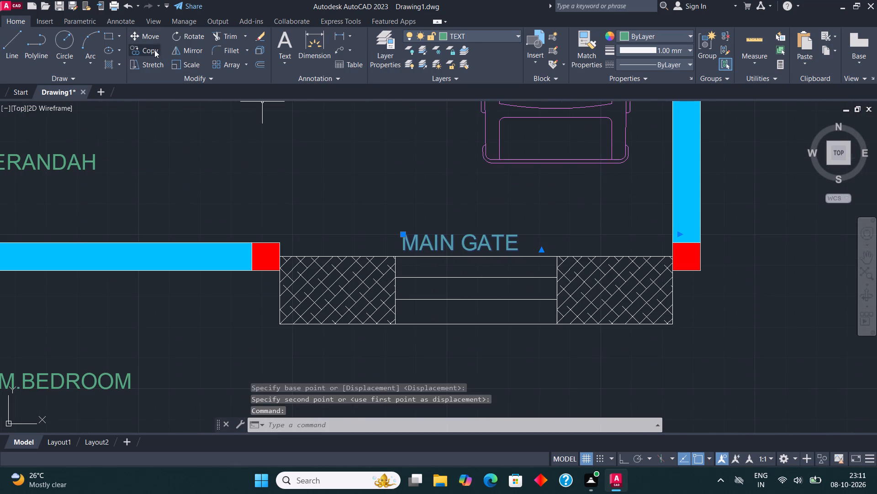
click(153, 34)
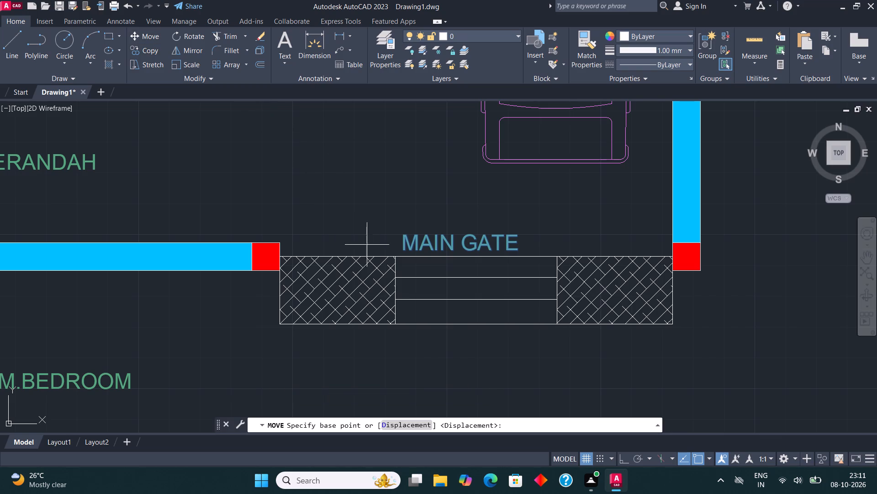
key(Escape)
Copy the MAIN GATE label to just below the west hatched rectangle.
click(425, 246)
click(149, 47)
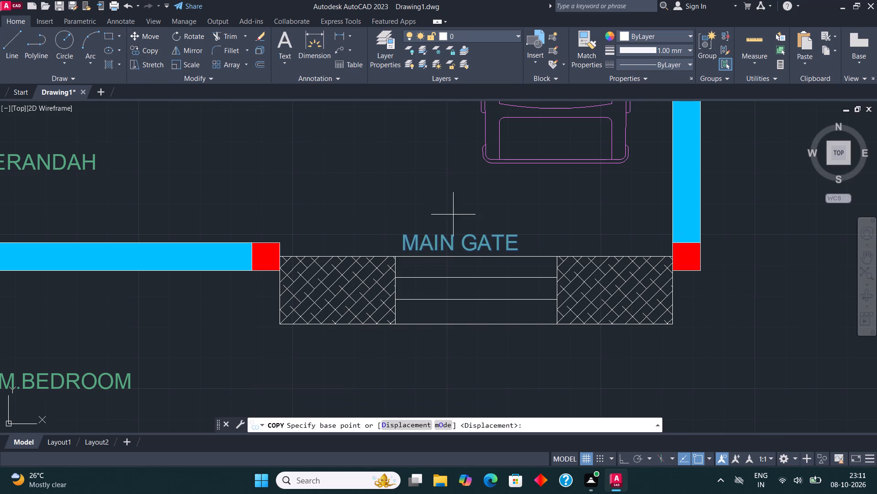
click(454, 215)
click(325, 327)
key(Escape)
Change the text of the copied label below the west hatched rectangle to RAMP.
scroll(331, 353, up, 2)
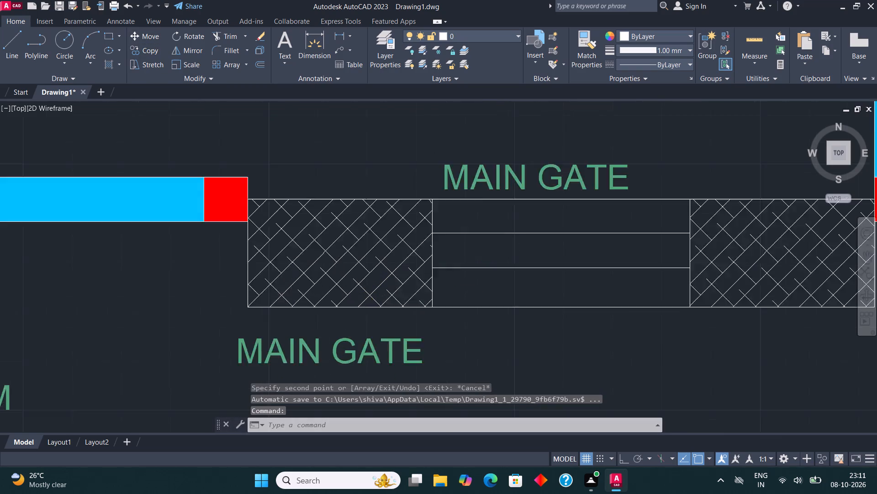
click(334, 353)
right_click(334, 353)
click(391, 65)
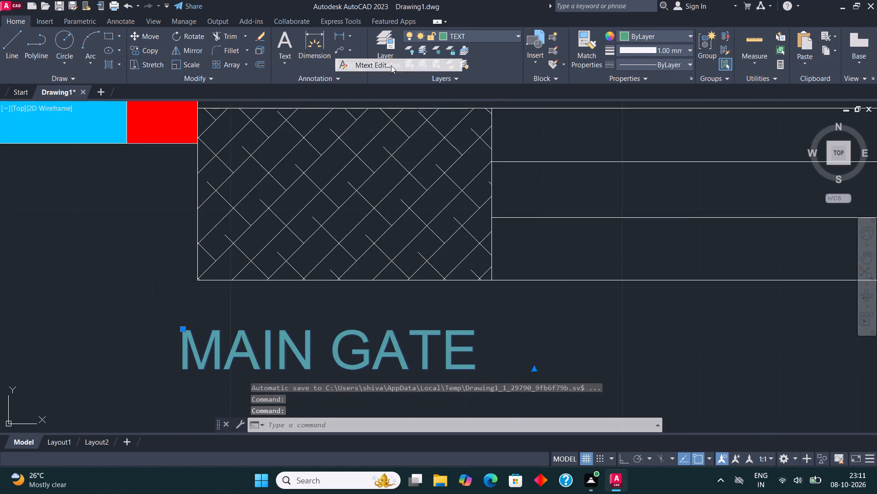
click(486, 344)
key(BackSpace)
key(BackSpace)
key(BackSpace)
key(BackSpace)
key(BackSpace)
key(BackSpace)
key(BackSpace)
key(BackSpace)
key(BackSpace)
key(BackSpace)
key(BackSpace)
key(BackSpace)
key(BackSpace)
key(BackSpace)
key(BackSpace)
key(BackSpace)
key(BackSpace)
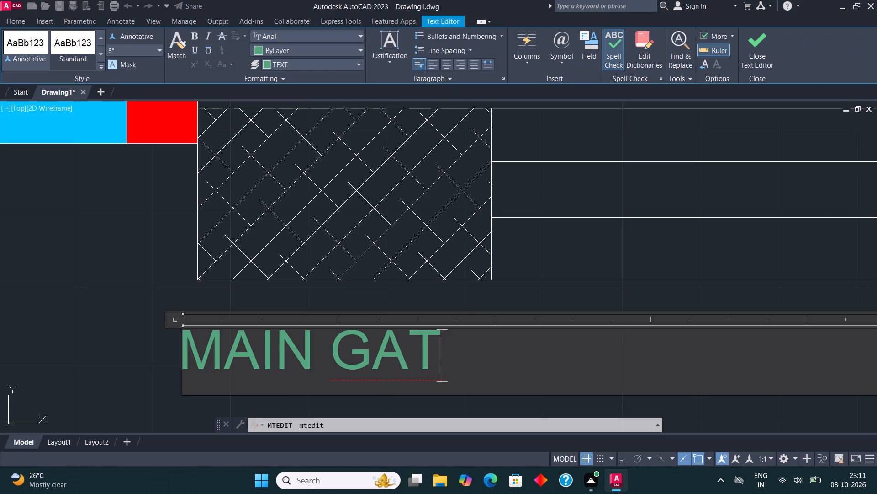
text(RAMO)
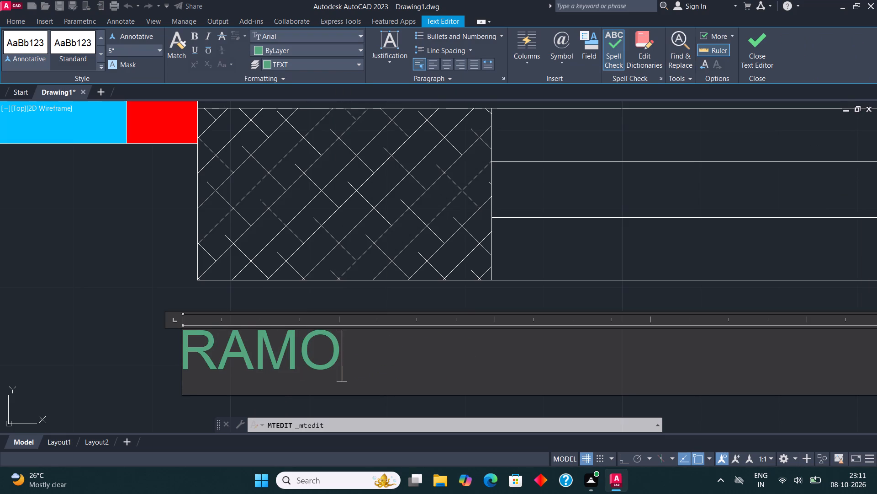
key(BackSpace)
key(p)
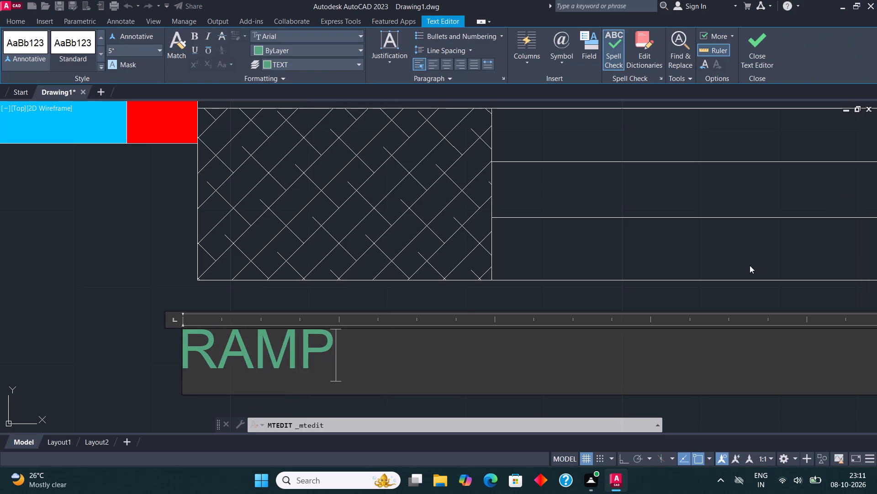
click(773, 56)
Move the RAMP label onto the middle of the west hatched rectangle.
scroll(448, 217, down, 2)
middle_drag(438, 225, 436, 227)
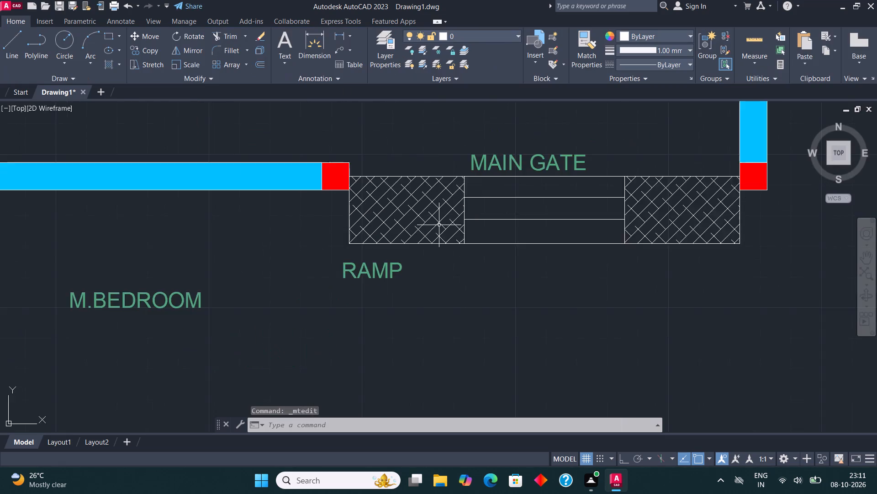
middle_drag(436, 227, 399, 249)
click(331, 296)
click(147, 36)
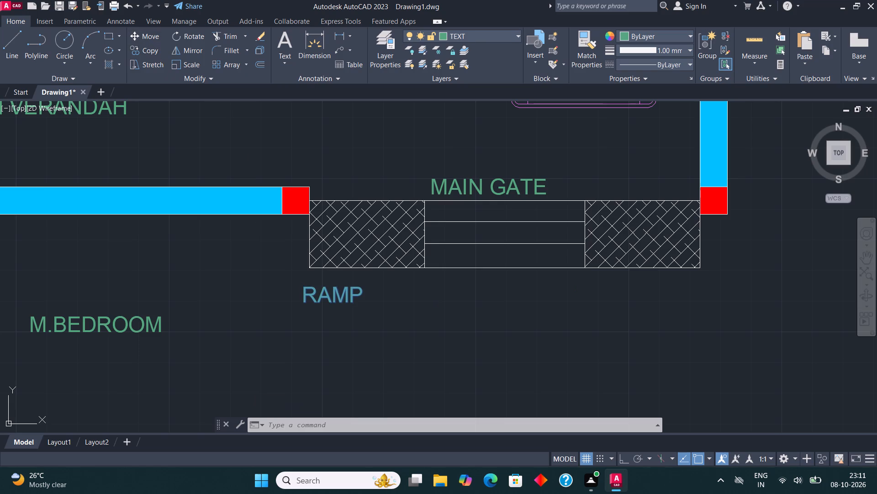
click(324, 293)
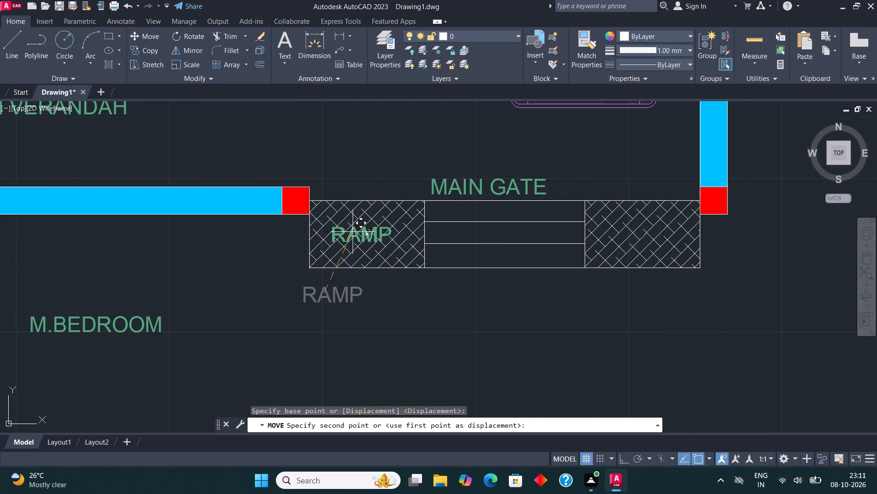
click(353, 232)
Copy the RAMP label horizontally onto the east hatched rectangle.
click(354, 236)
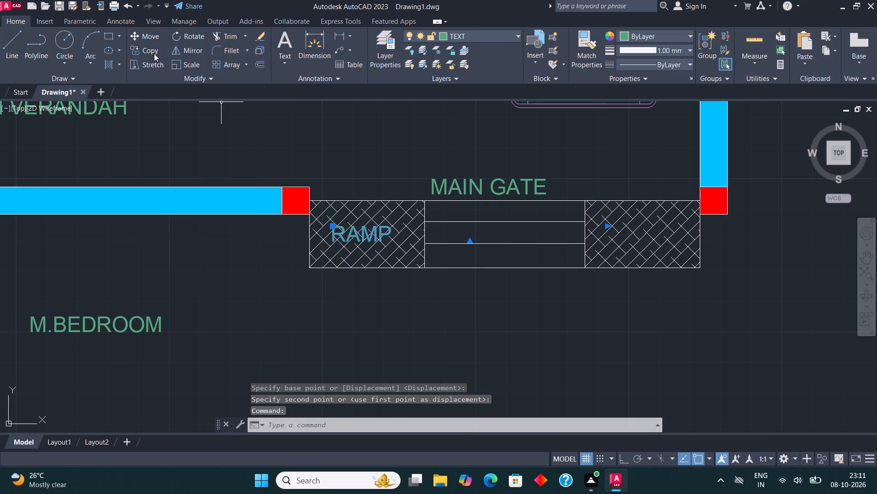
click(154, 54)
click(347, 233)
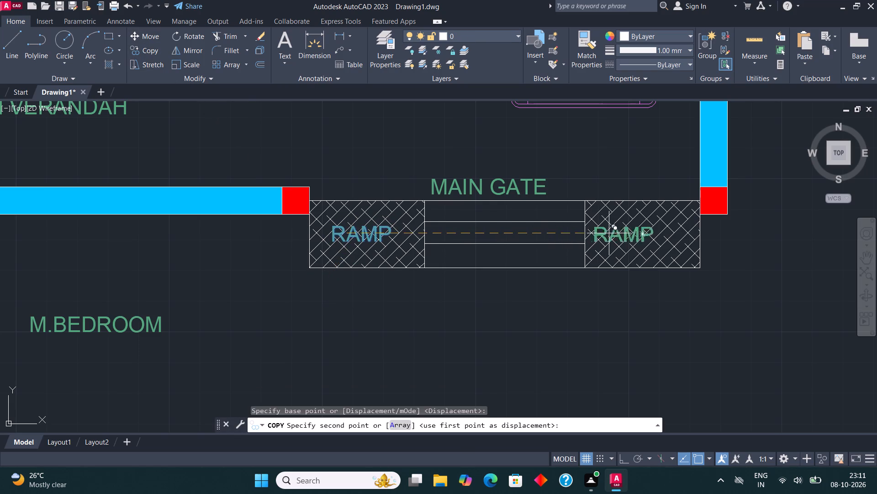
click(628, 232)
scroll(627, 232, down, 2)
key(Escape)
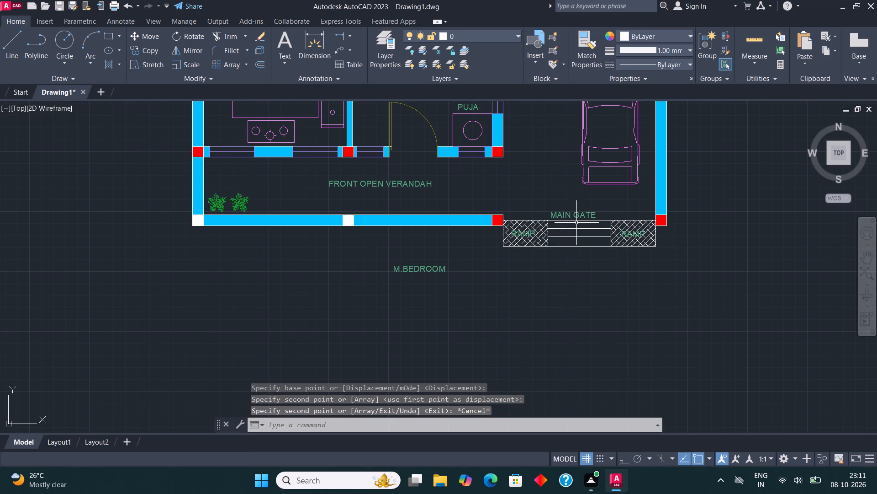
Change the text of the M.BEDROOM label below the front wall to GROUND FLOOR PLAN.
scroll(418, 274, up, 1)
click(413, 263)
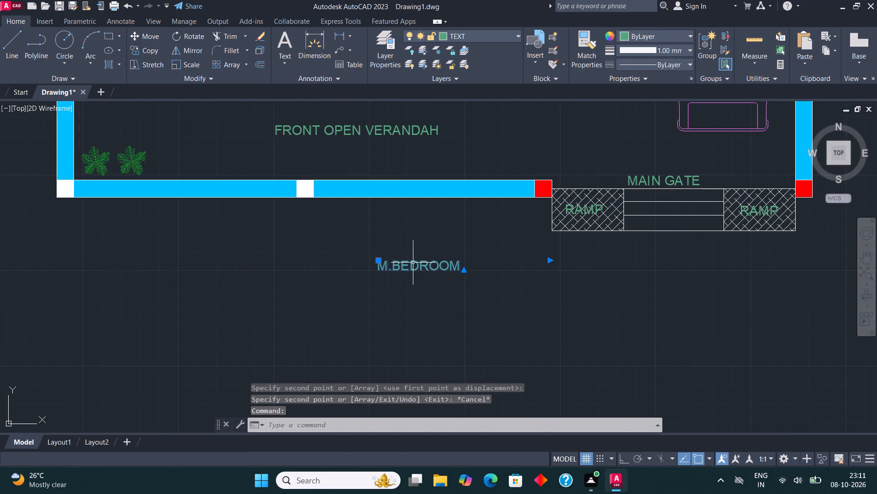
right_click(412, 263)
click(462, 173)
click(475, 265)
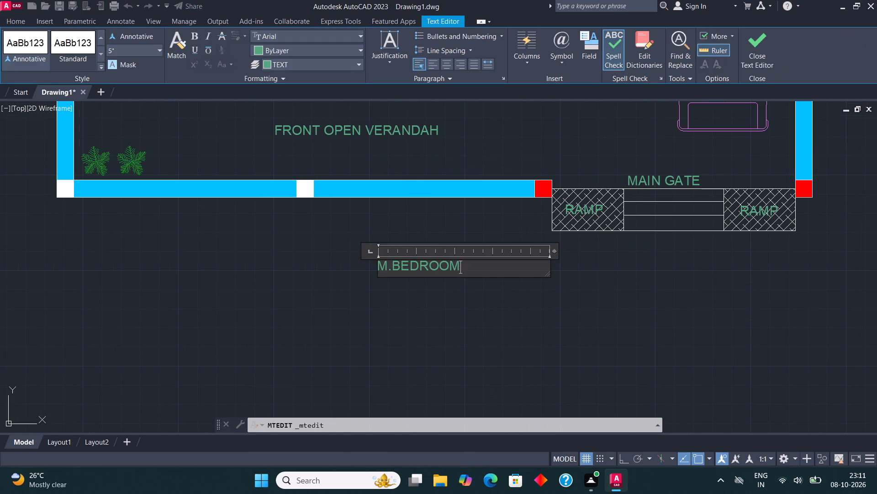
key(BackSpace)
key(BackSpace)
key(BackSpace)
key(BackSpace)
key(BackSpace)
key(BackSpace)
key(BackSpace)
key(BackSpace)
key(BackSpace)
key(BackSpace)
key(BackSpace)
key(BackSpace)
key(BackSpace)
key(BackSpace)
key(BackSpace)
key(BackSpace)
key(BackSpace)
key(BackSpace)
key(BackSpace)
text(GROUND FLOO RPLAN)
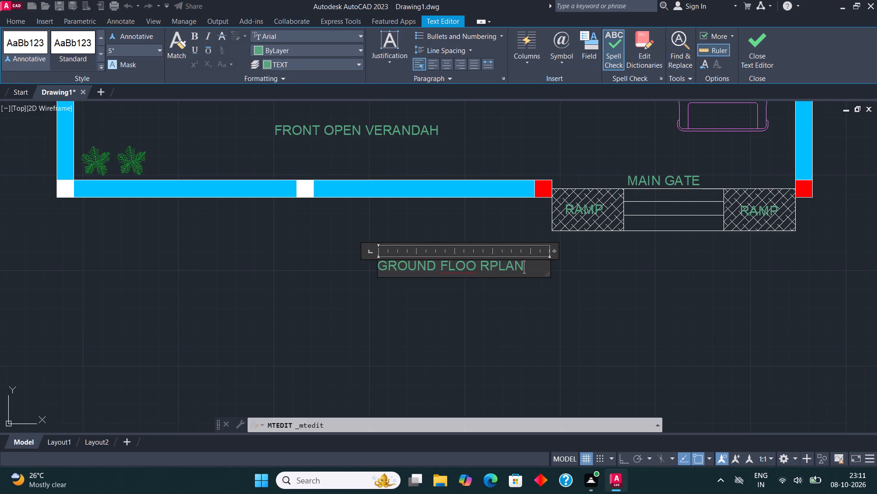
click(489, 263)
key(BackSpace)
key(BackSpace)
text(R)
key(space)
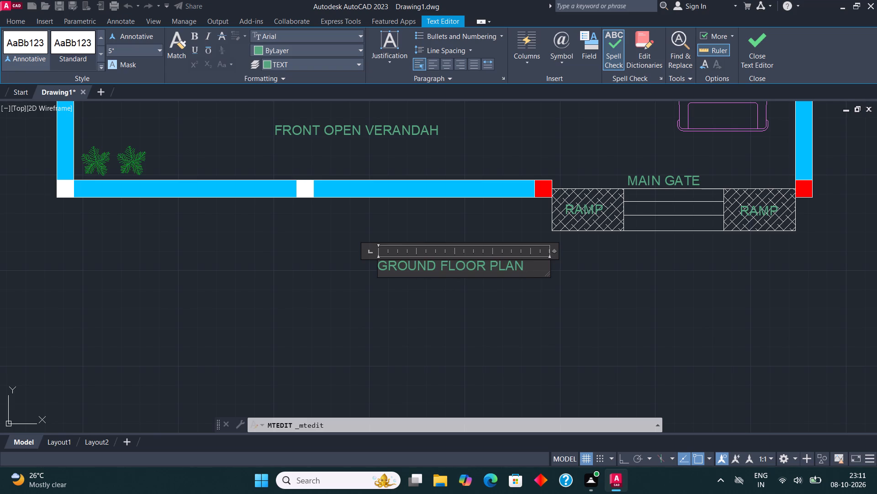
click(779, 34)
click(745, 50)
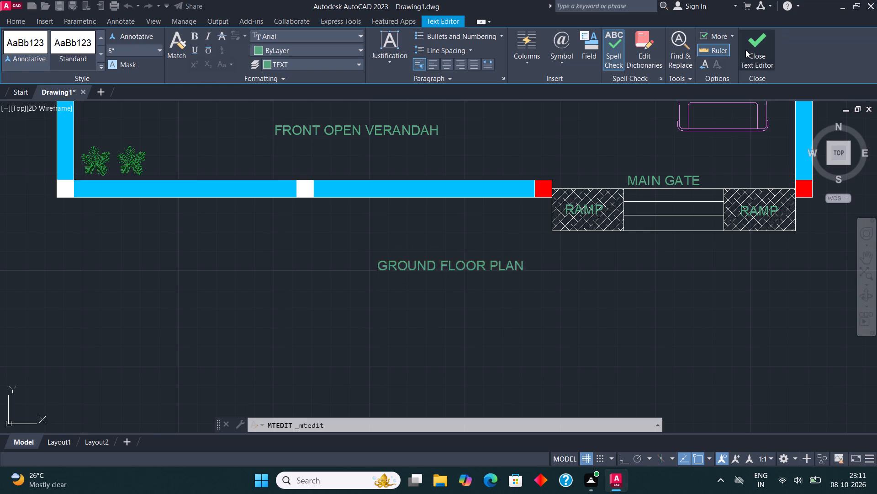
Scale up the GROUND FLOOR PLAN title freehand from its lower-left corner to a text height of about 1'.
click(475, 269)
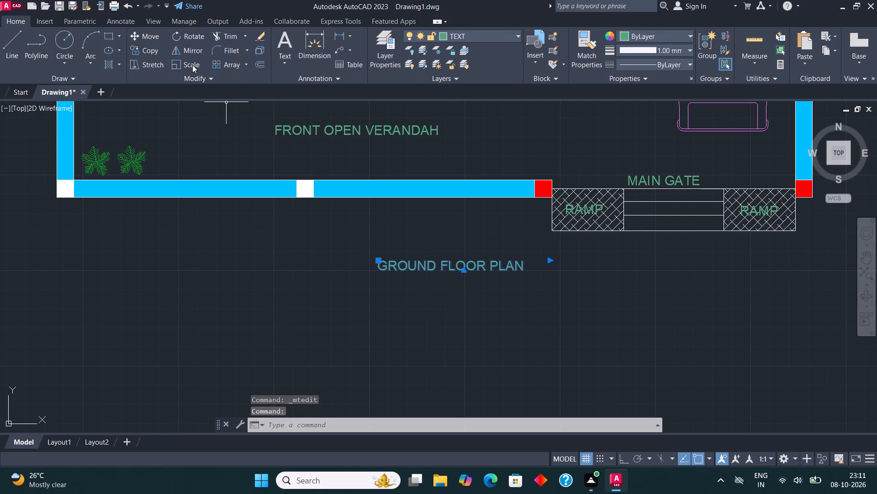
click(192, 66)
click(439, 270)
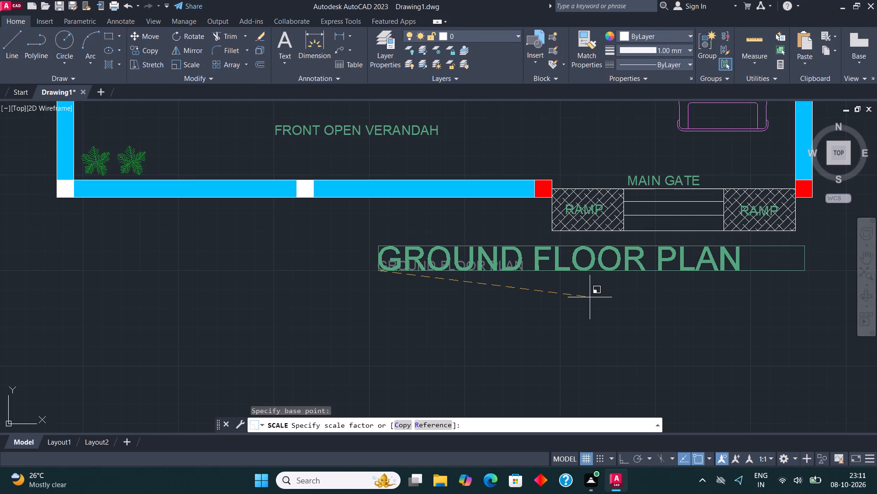
click(590, 297)
Move the enlarged GROUND FLOOR PLAN title west so it sits beneath the front verandah wall, clear of the ramps.
scroll(590, 297, down, 2)
middle_drag(616, 272, 547, 304)
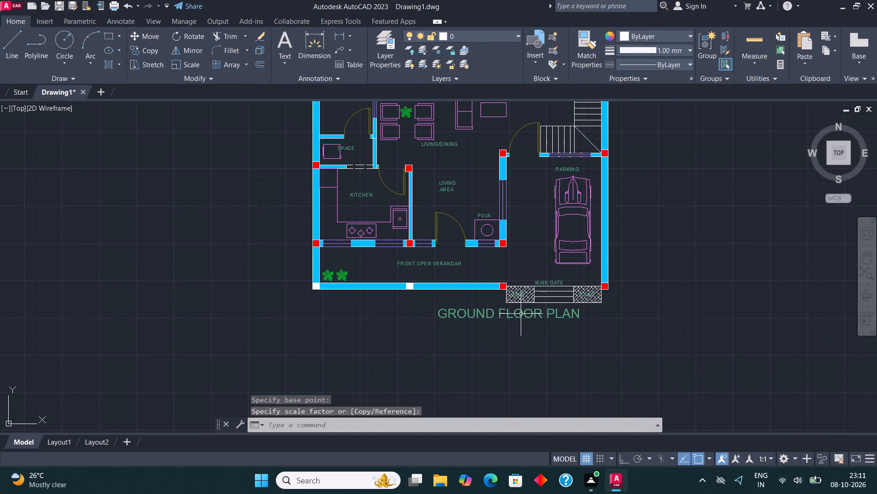
click(519, 314)
click(372, 312)
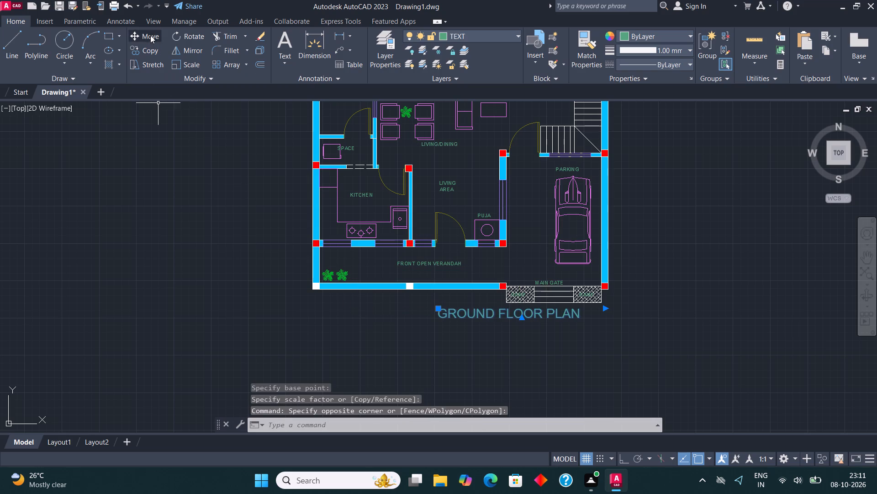
click(150, 35)
click(480, 324)
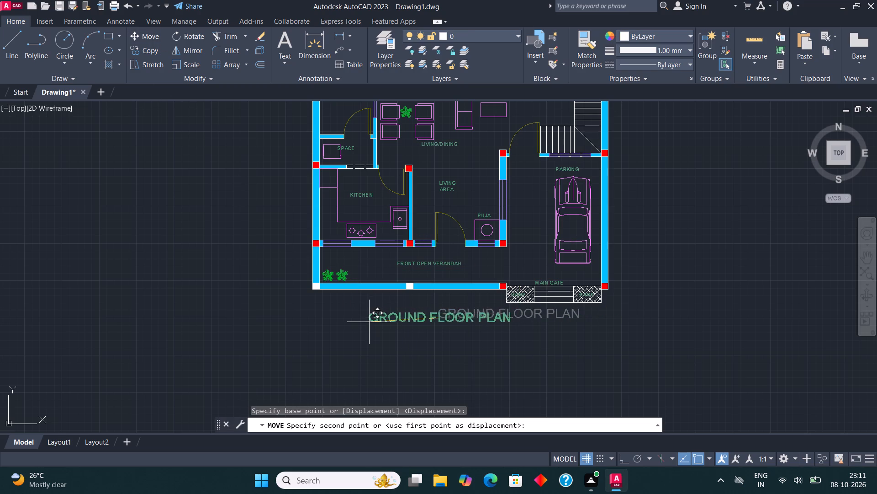
click(363, 317)
Copy the GROUND FLOOR PLAN title to a spot just below it and slightly to the east.
middle_drag(434, 315, 438, 280)
scroll(444, 289, up, 1)
click(433, 267)
click(380, 277)
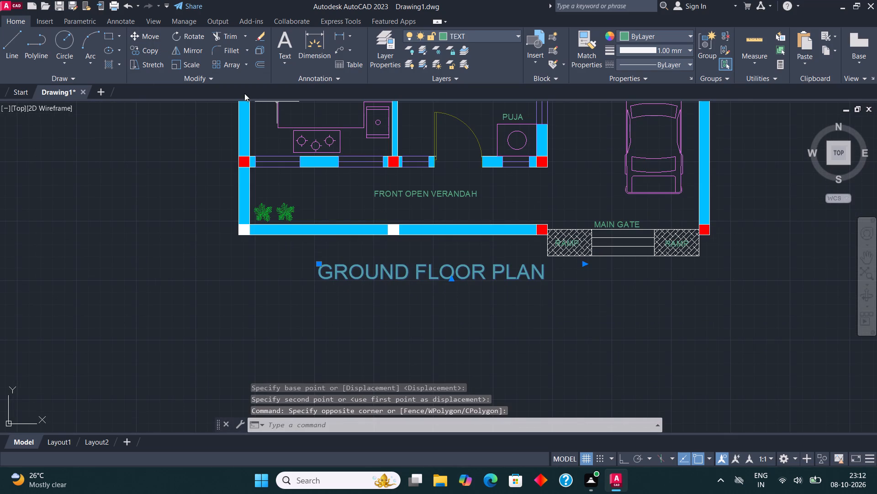
click(148, 49)
click(379, 283)
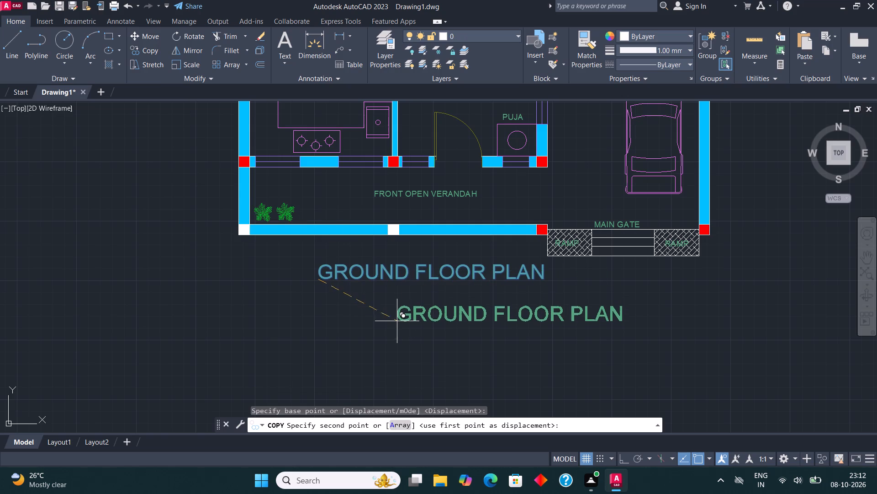
click(390, 316)
key(Escape)
Change the text of the lower title copy to ROAD.
click(440, 307)
right_click(437, 304)
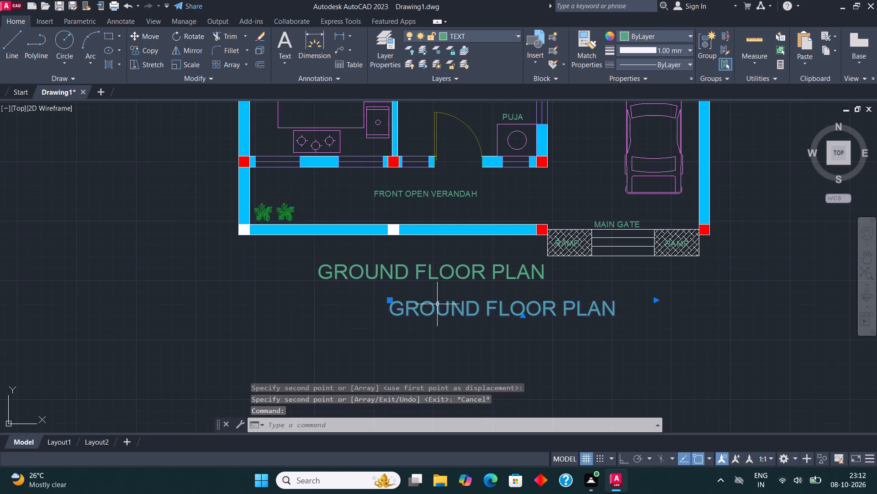
click(483, 180)
click(633, 314)
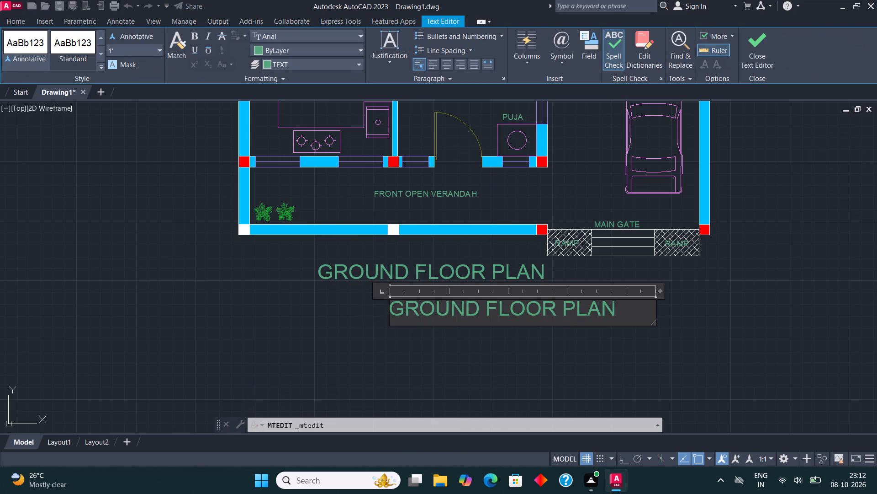
key(BackSpace)
key(BackSpace)
key(BackSpace)
key(BackSpace)
key(BackSpace)
key(BackSpace)
key(BackSpace)
key(BackSpace)
key(BackSpace)
key(BackSpace)
key(BackSpace)
key(BackSpace)
key(BackSpace)
key(BackSpace)
key(BackSpace)
key(BackSpace)
key(BackSpace)
key(BackSpace)
key(BackSpace)
key(BackSpace)
key(p)
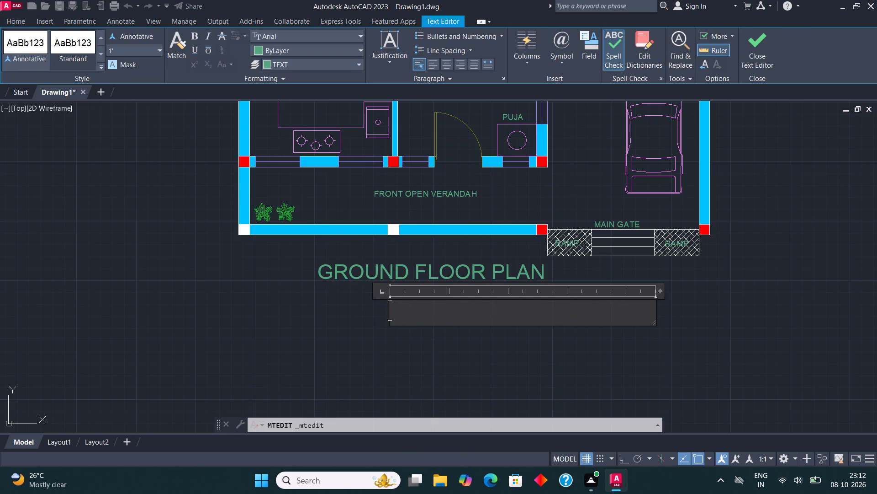
key(BackSpace)
key(BackSpace)
text(ROA)
key(d)
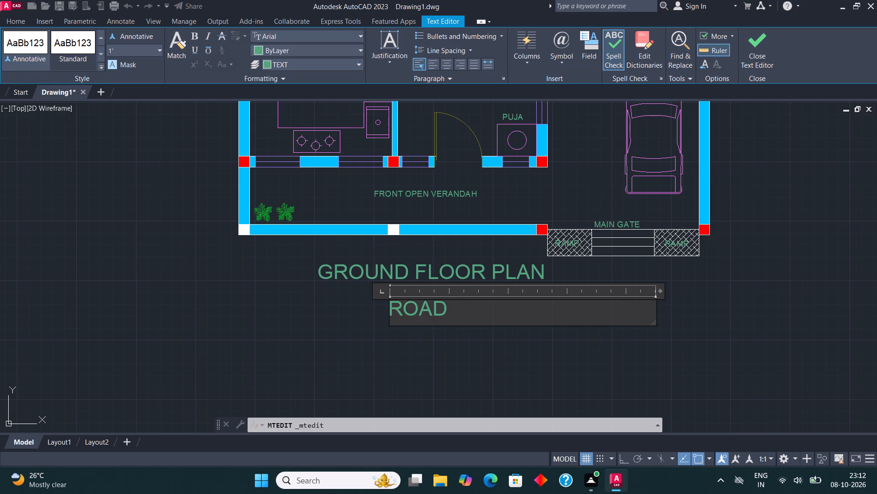
click(754, 48)
Move the ROAD label east, to below the end of the GROUND FLOOR PLAN title.
scroll(581, 177, down, 1)
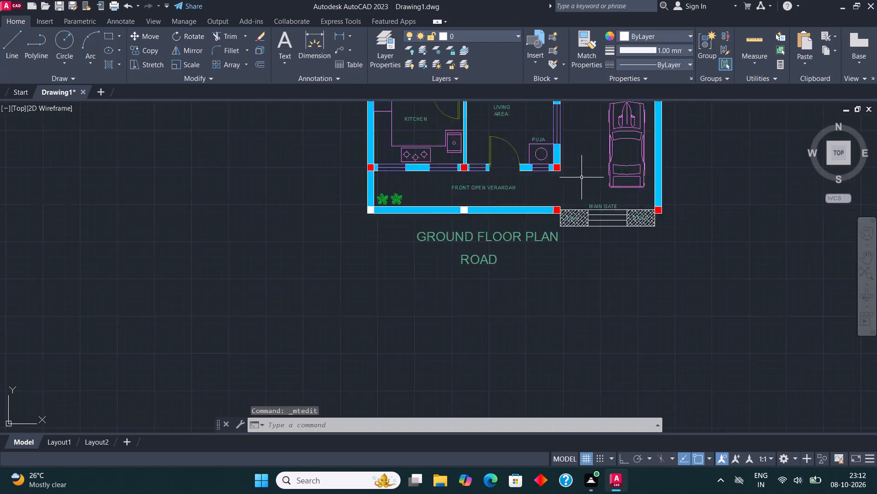
scroll(578, 180, down, 1)
middle_drag(570, 189, 479, 231)
scroll(456, 285, up, 1)
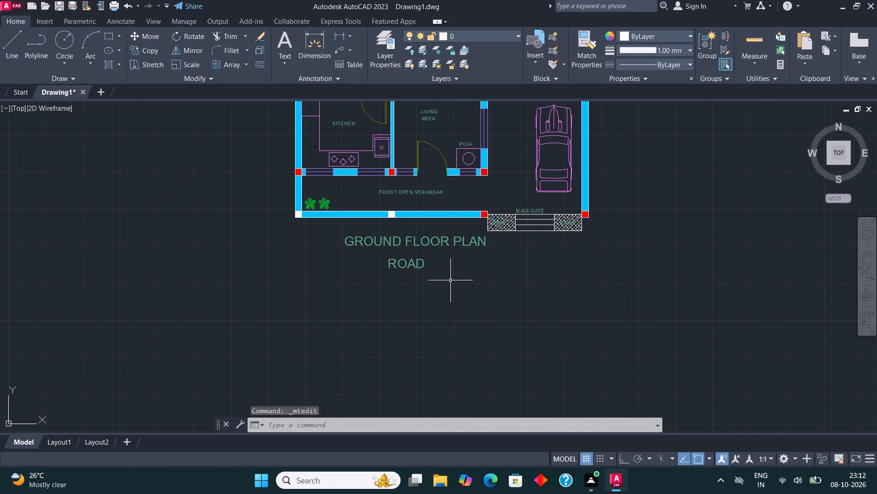
click(405, 259)
click(144, 32)
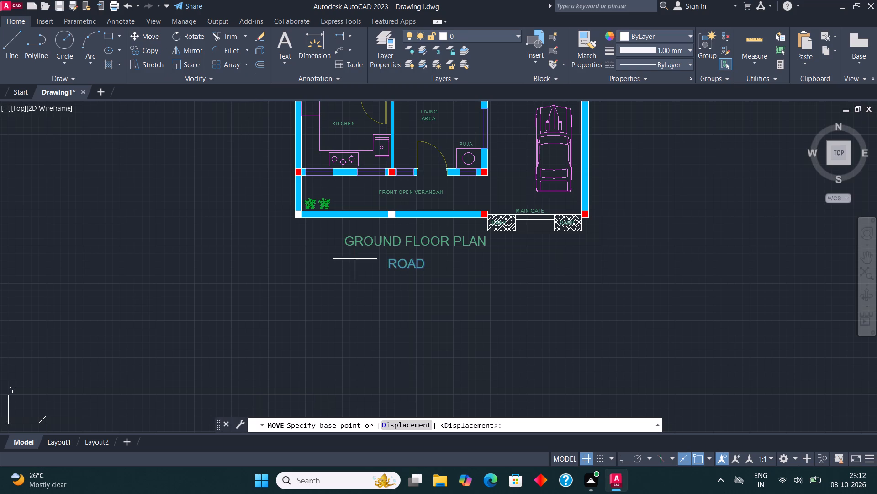
click(395, 272)
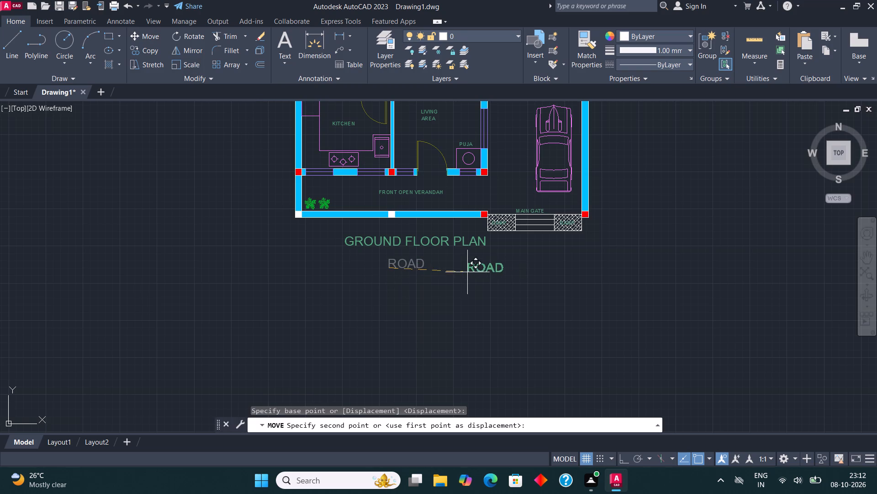
click(466, 271)
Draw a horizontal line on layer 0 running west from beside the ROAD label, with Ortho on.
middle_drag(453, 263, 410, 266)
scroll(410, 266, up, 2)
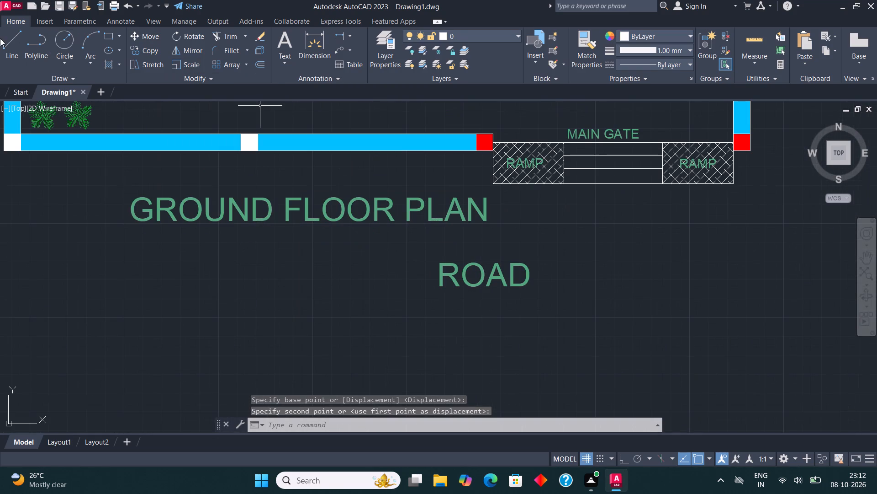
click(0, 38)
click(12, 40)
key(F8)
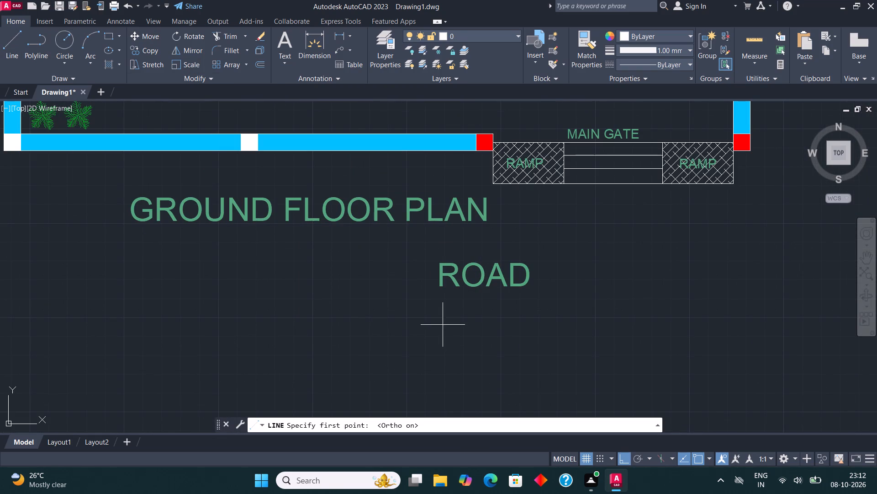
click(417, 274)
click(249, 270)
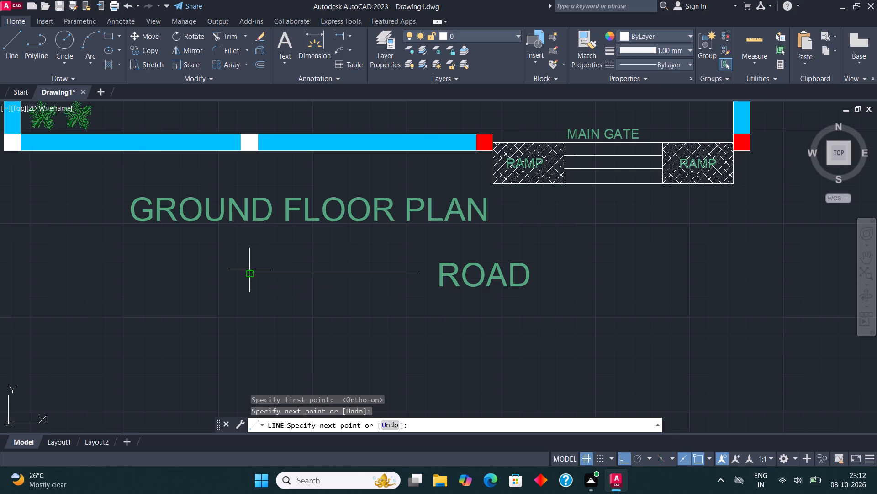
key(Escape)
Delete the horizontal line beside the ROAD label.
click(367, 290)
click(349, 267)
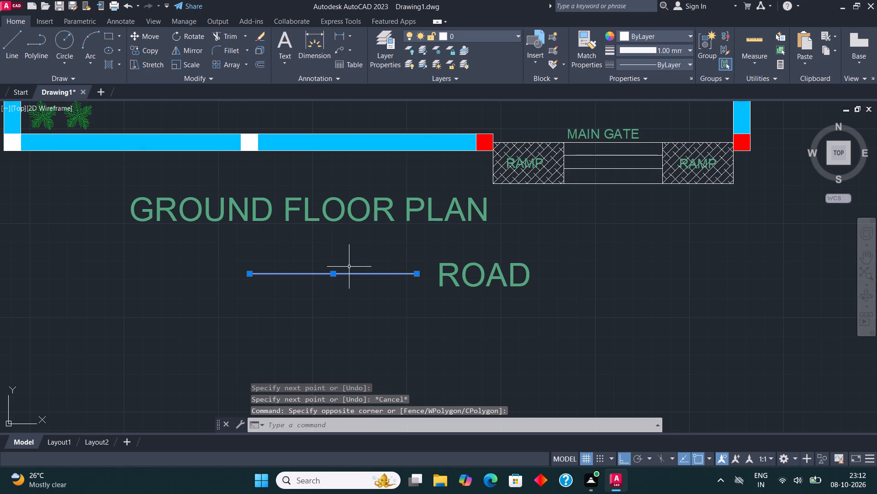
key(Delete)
Make TEXT the current layer and draw a horizontal line running west from beside the ROAD label.
click(475, 38)
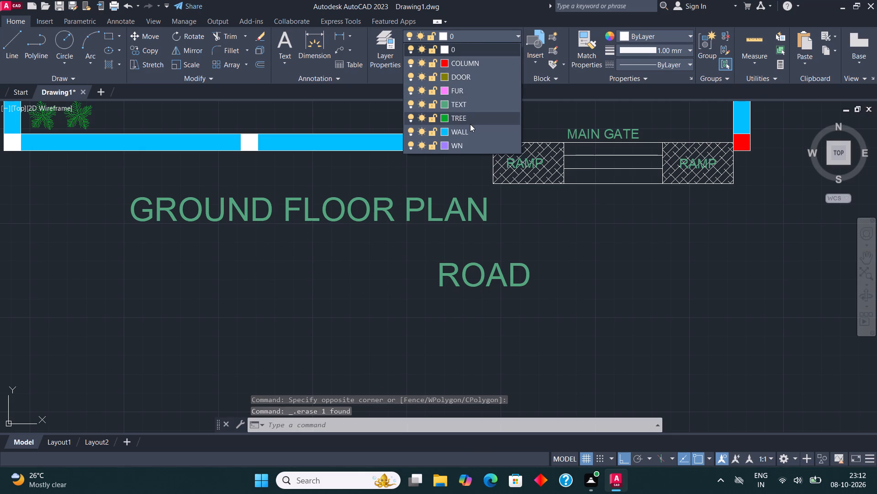
click(470, 108)
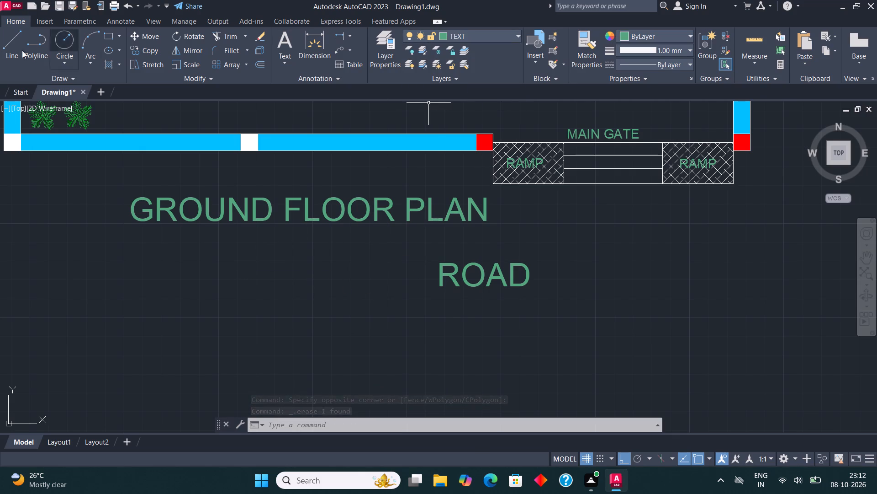
click(21, 40)
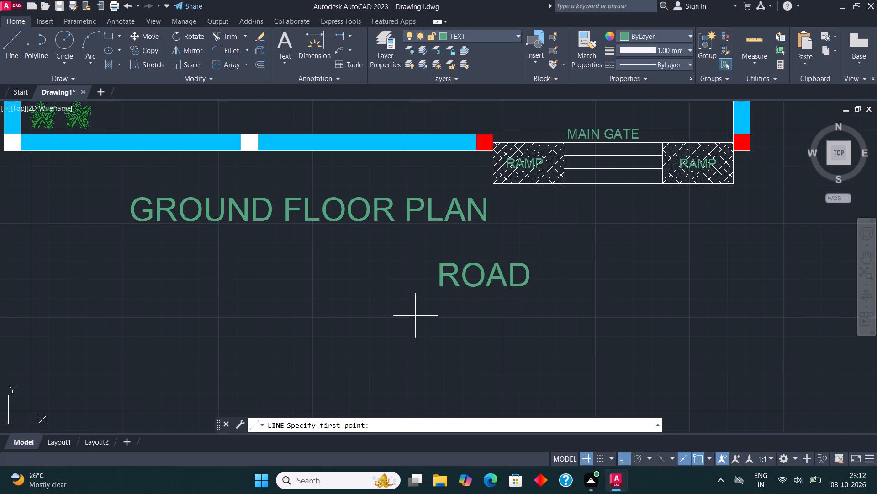
click(427, 279)
click(260, 278)
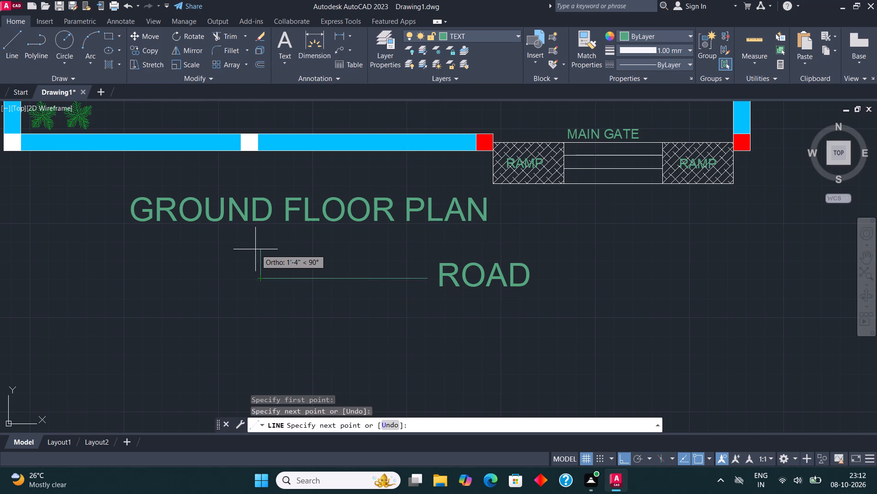
key(Escape)
Draw a short arrowhead stroke, with Ortho off, from the horizontal line's west end diagonally down to the southeast.
click(19, 46)
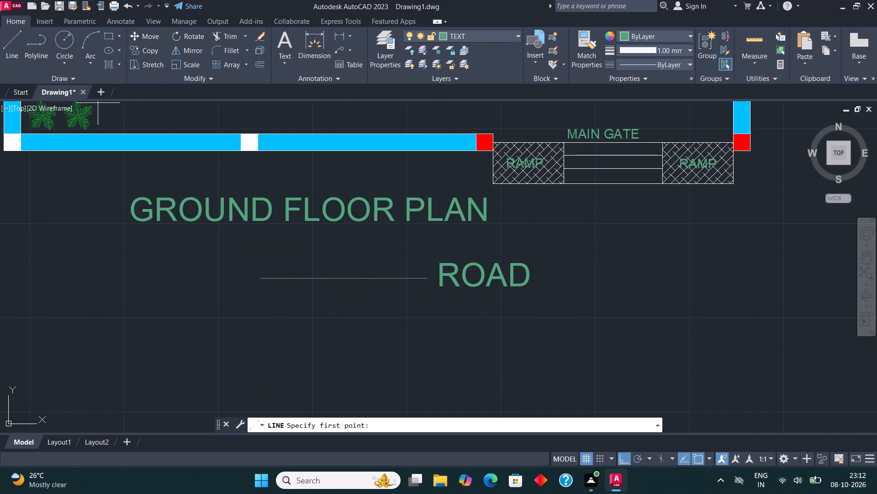
click(269, 281)
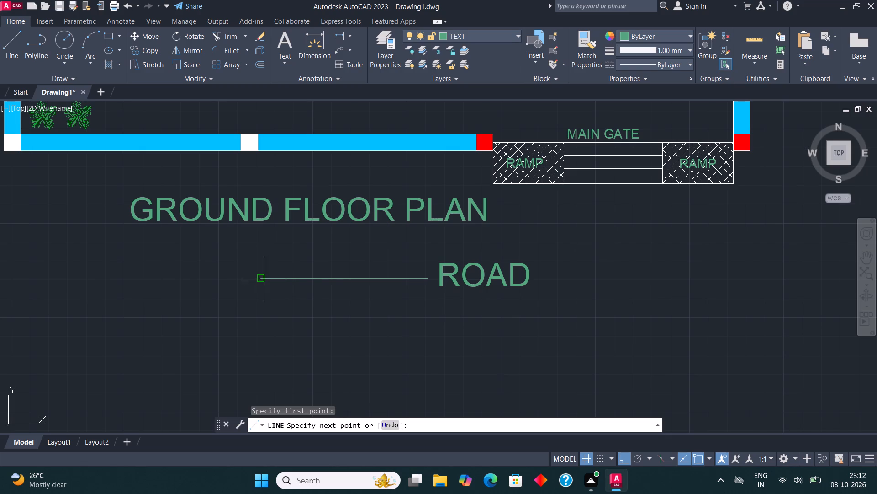
click(259, 280)
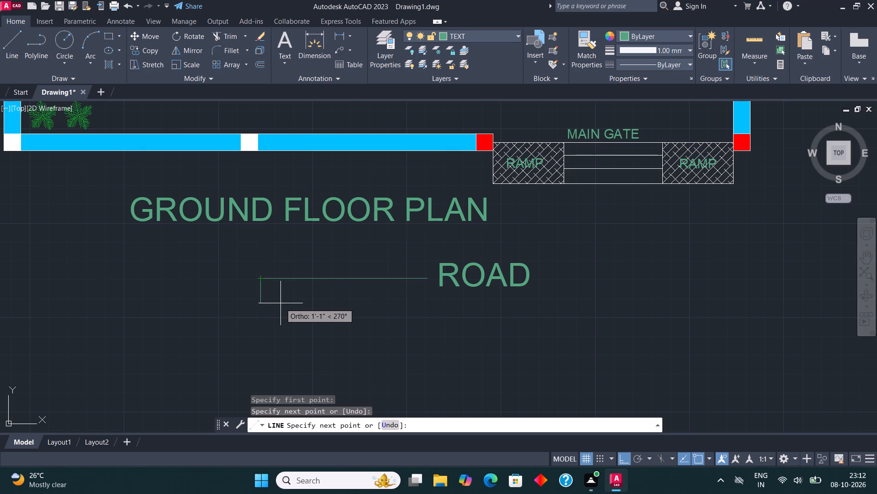
key(F8)
click(287, 301)
key(Escape)
Mirror the diagonal arrowhead stroke about the horizontal line with Ortho on, keeping the source stroke, to complete the arrowhead.
click(282, 293)
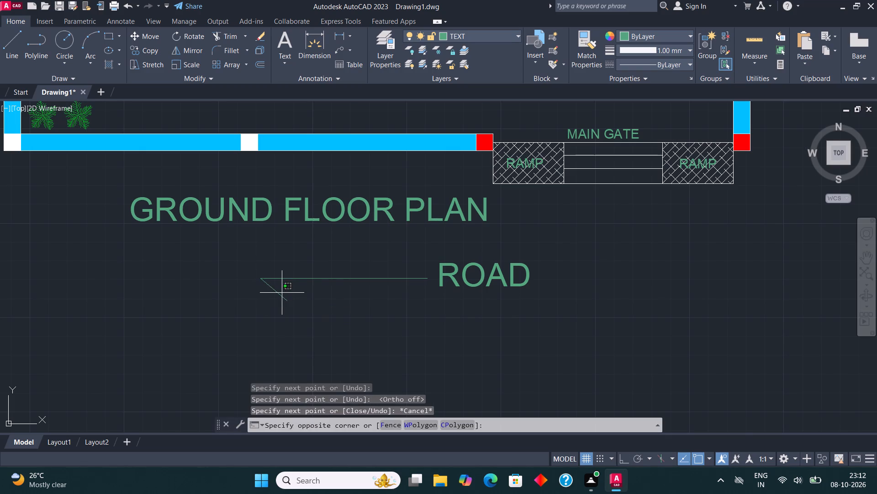
click(243, 303)
click(190, 48)
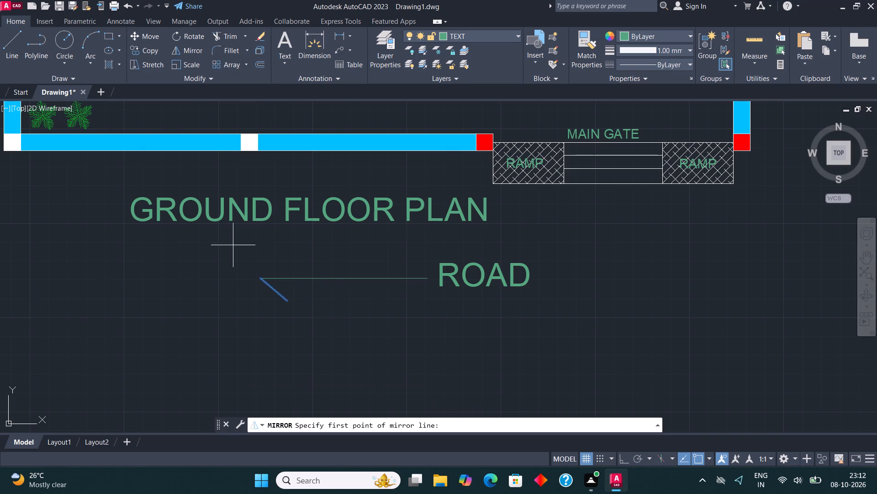
click(258, 277)
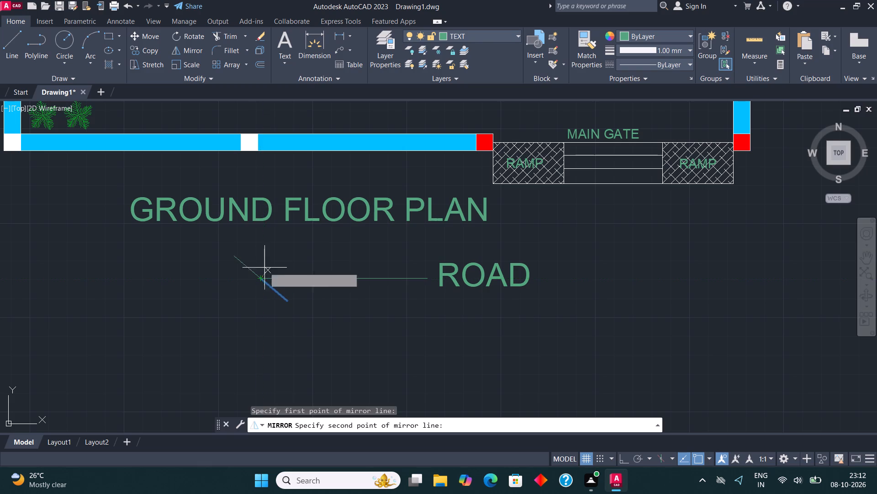
key(F8)
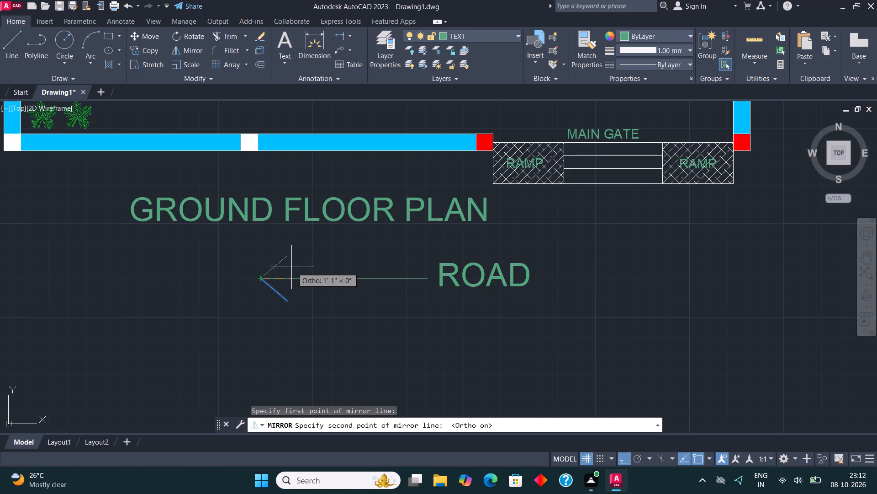
click(299, 291)
click(408, 425)
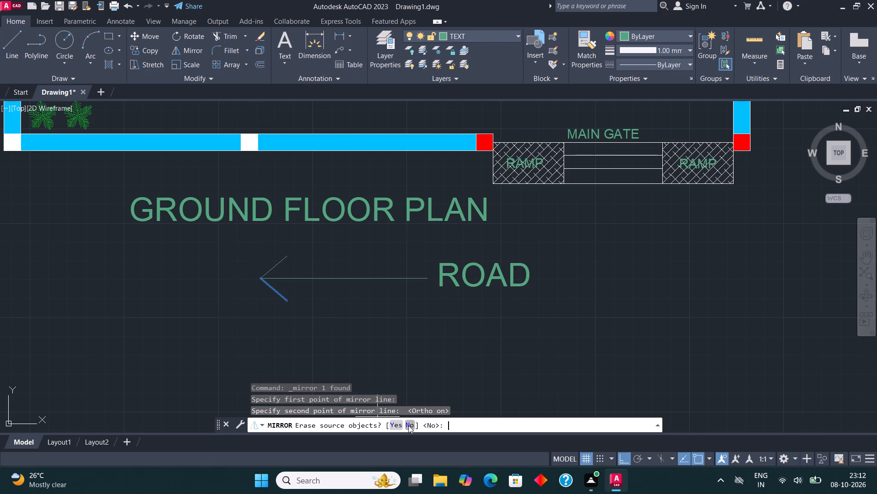
Mirror the whole arrow about a vertical axis through the middle of the ROAD label, keeping the original arrow.
scroll(408, 425, down, 1)
click(396, 325)
click(243, 258)
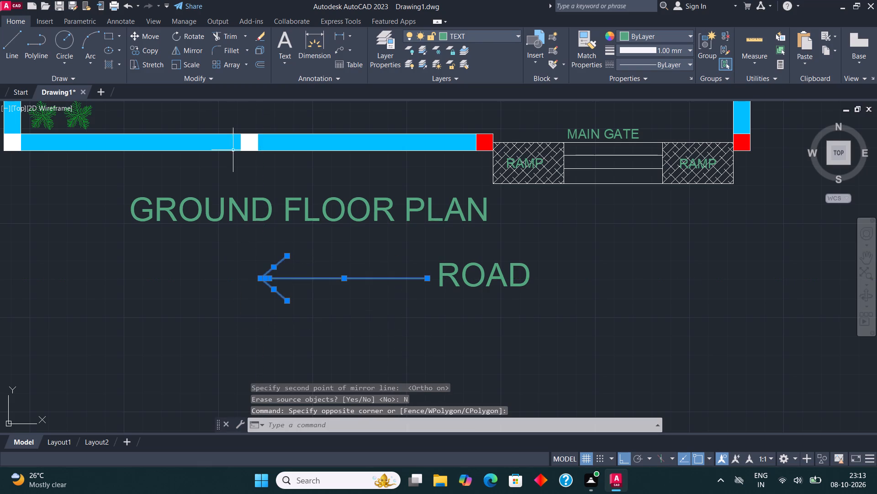
click(189, 54)
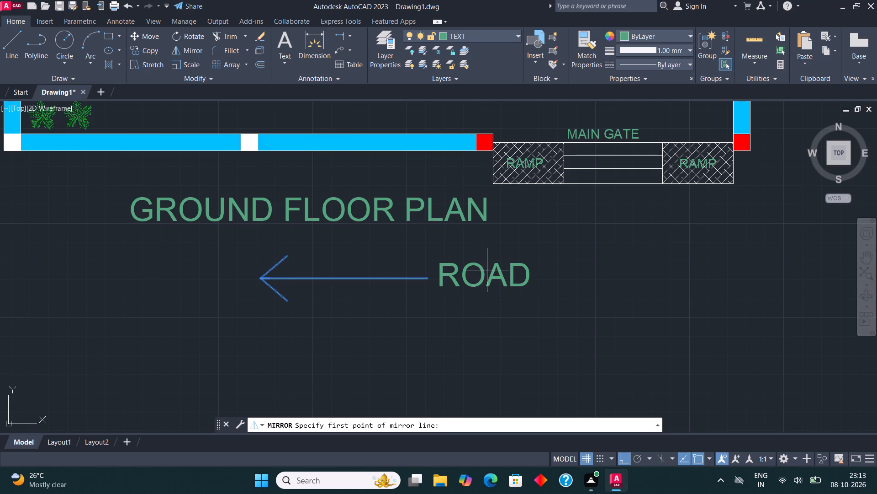
click(487, 270)
click(481, 315)
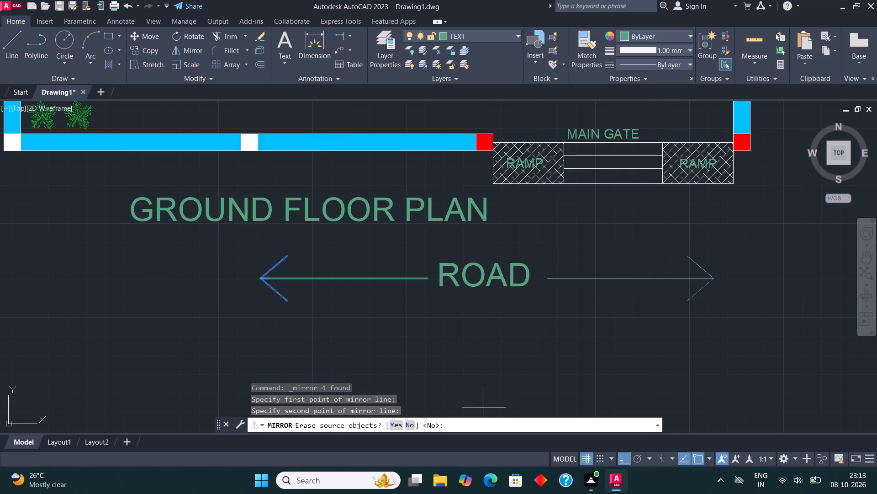
click(412, 422)
Choose TEXT as the current layer for dimensioning the floor plan.
scroll(412, 422, down, 2)
scroll(445, 357, down, 3)
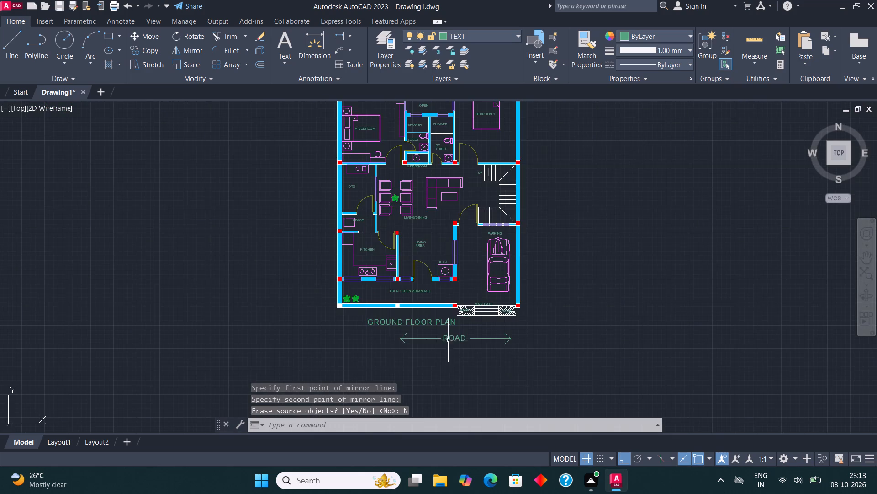
middle_drag(451, 200, 436, 465)
middle_drag(449, 322, 500, 191)
scroll(451, 231, up, 2)
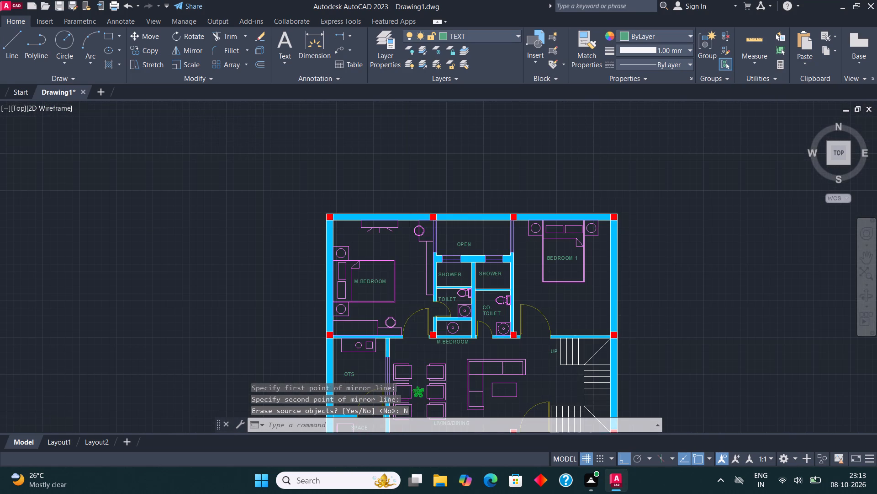
scroll(452, 231, down, 1)
scroll(376, 253, up, 1)
middle_drag(379, 254, 399, 244)
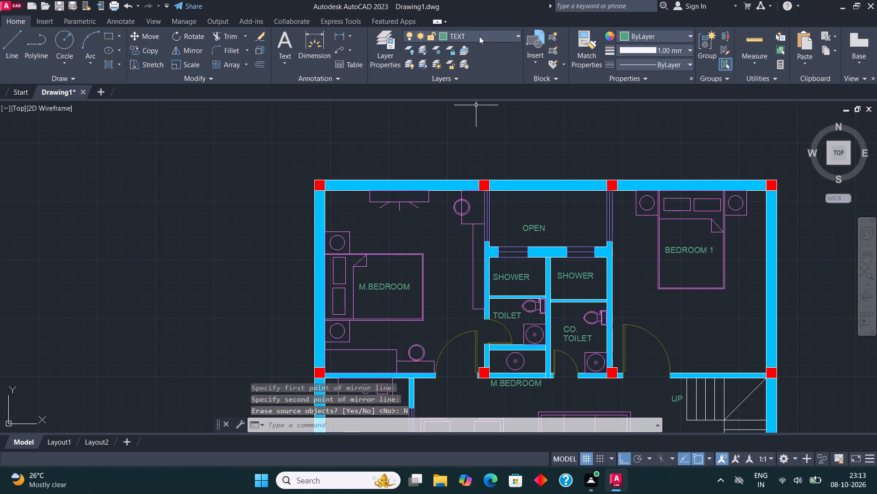
click(480, 36)
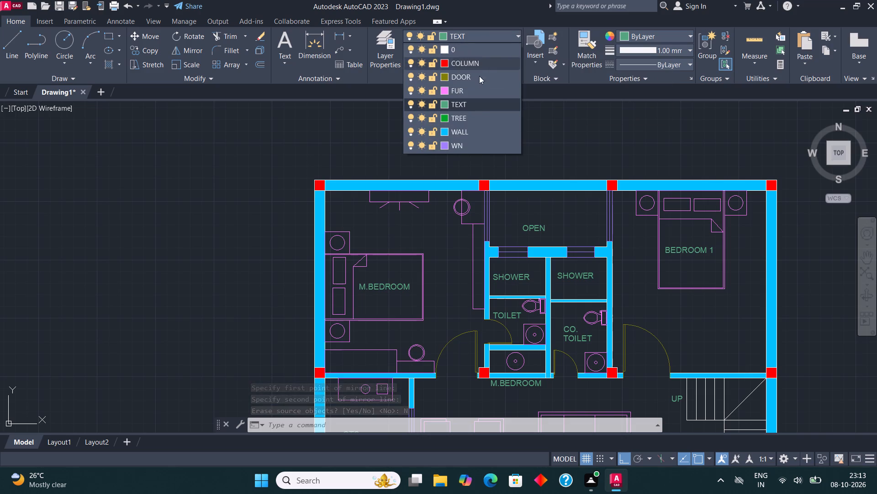
click(477, 106)
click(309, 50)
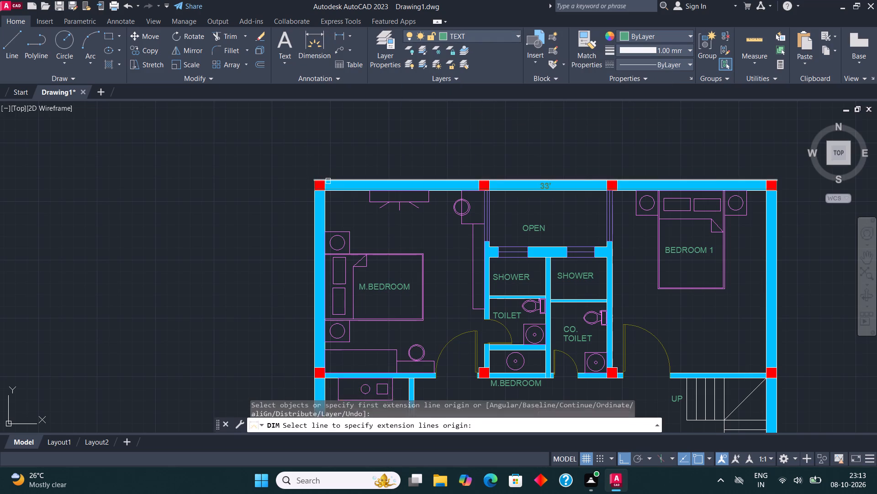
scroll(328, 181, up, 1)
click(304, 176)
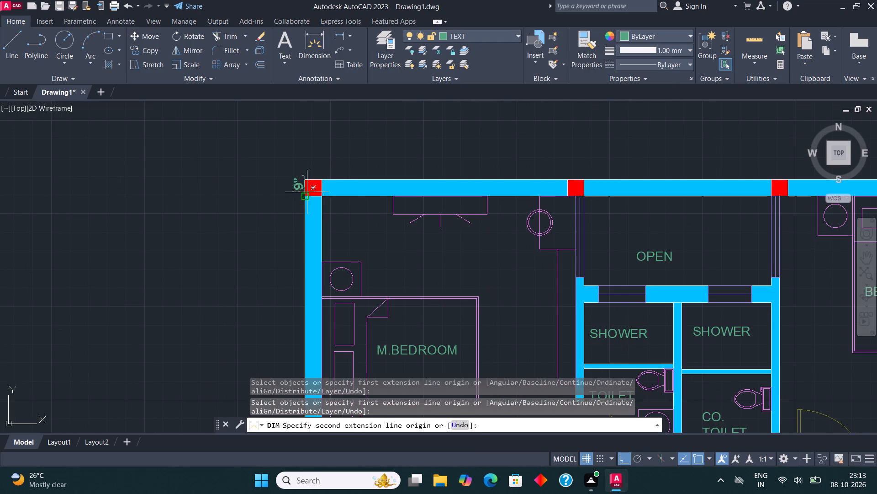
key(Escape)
Dimension the plan's overall width between the outer northwest and northeast corners, placing the dimension line above the north wall.
click(314, 31)
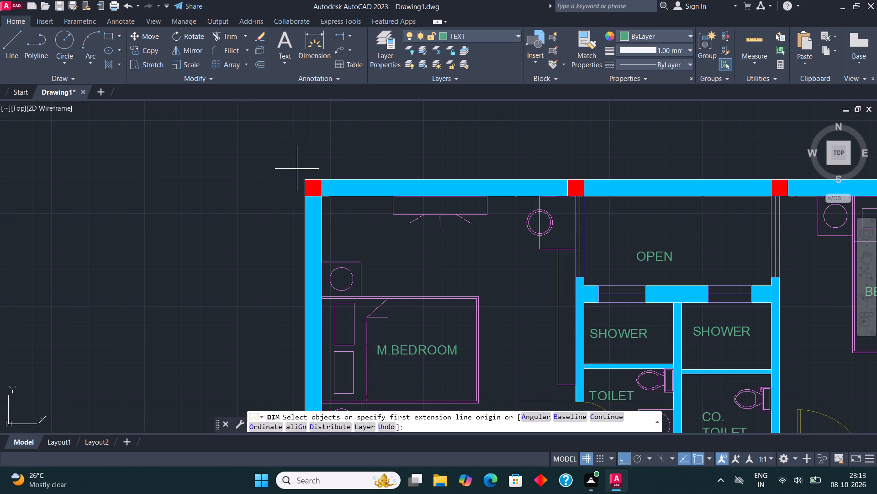
click(305, 180)
scroll(307, 183, down, 1)
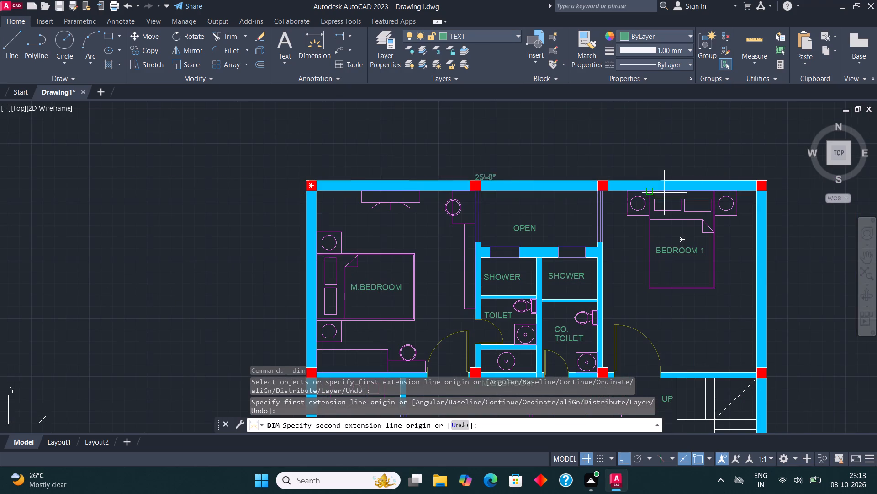
click(767, 179)
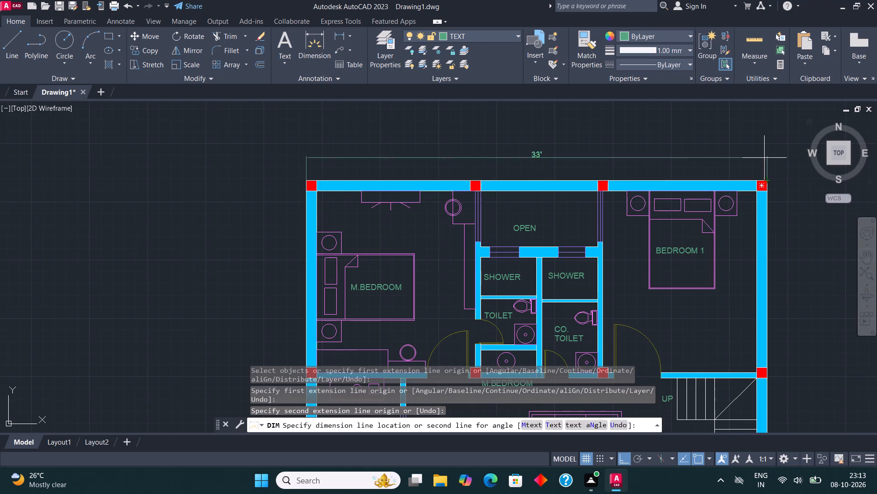
click(761, 152)
Dimension the plan's overall north-south length between the outer northwest and southwest corners, placing the dimension line west of the plan.
click(309, 51)
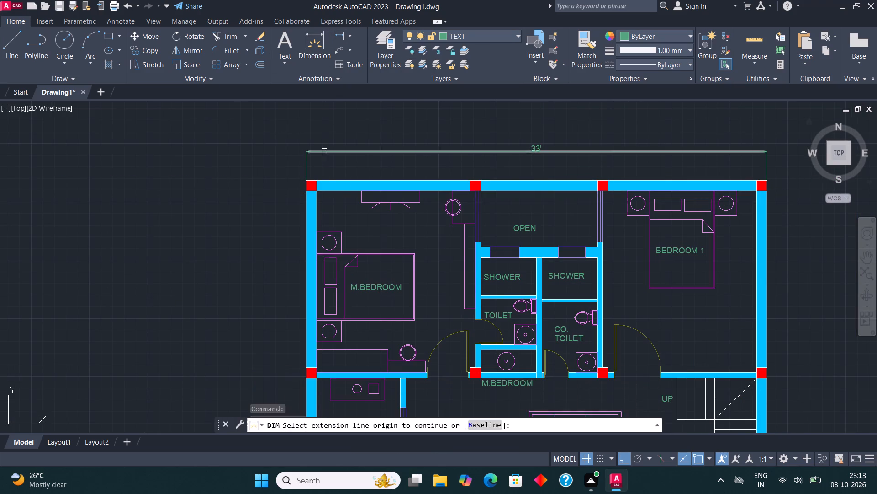
click(306, 178)
scroll(318, 144, down, 4)
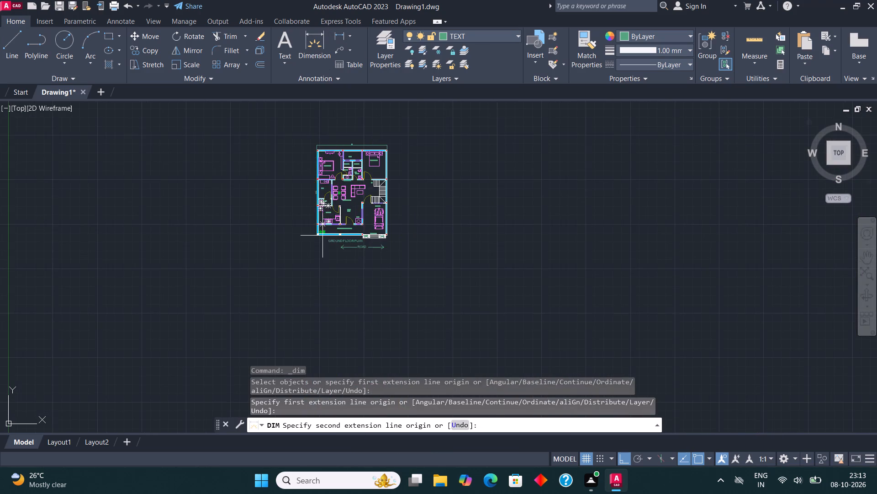
scroll(322, 237, up, 3)
click(292, 230)
scroll(292, 230, down, 2)
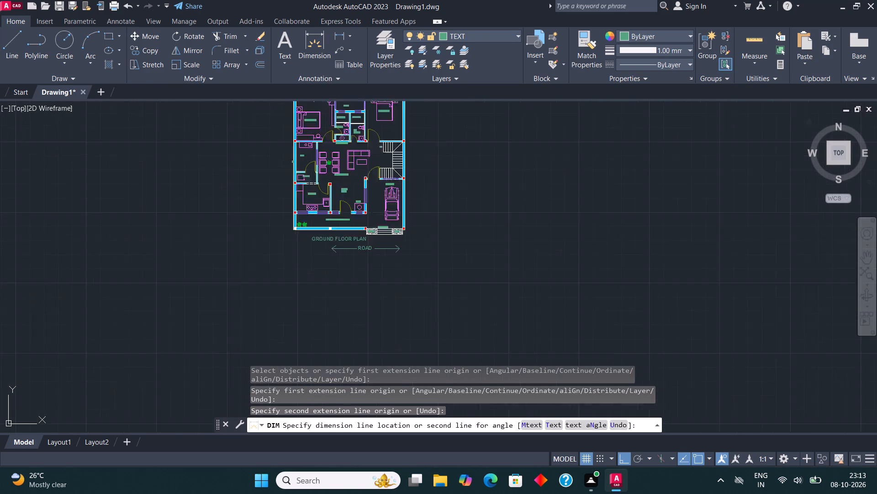
scroll(292, 231, down, 1)
click(283, 228)
Dimension the M.BEDROOM's inside width from the west wall to its east wall, placing the dimension line just below the north wall.
middle_drag(323, 149, 326, 215)
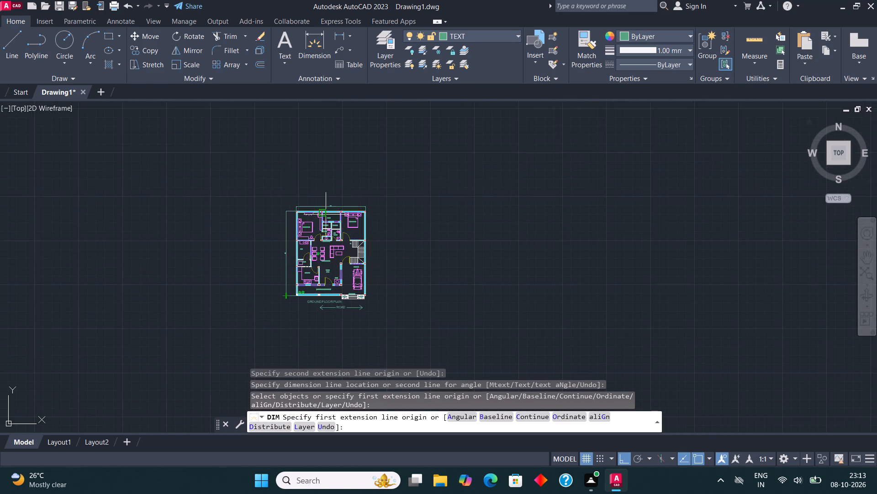
scroll(326, 214, up, 3)
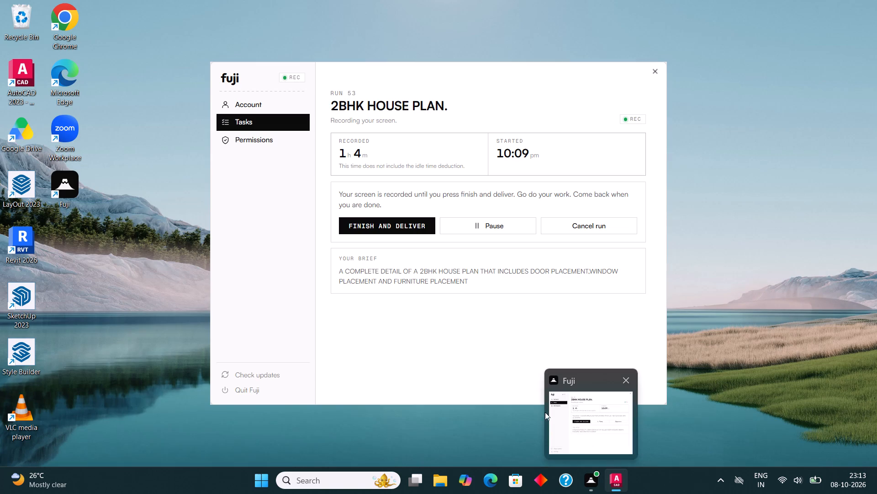
scroll(265, 251, up, 1)
middle_drag(264, 251, 430, 239)
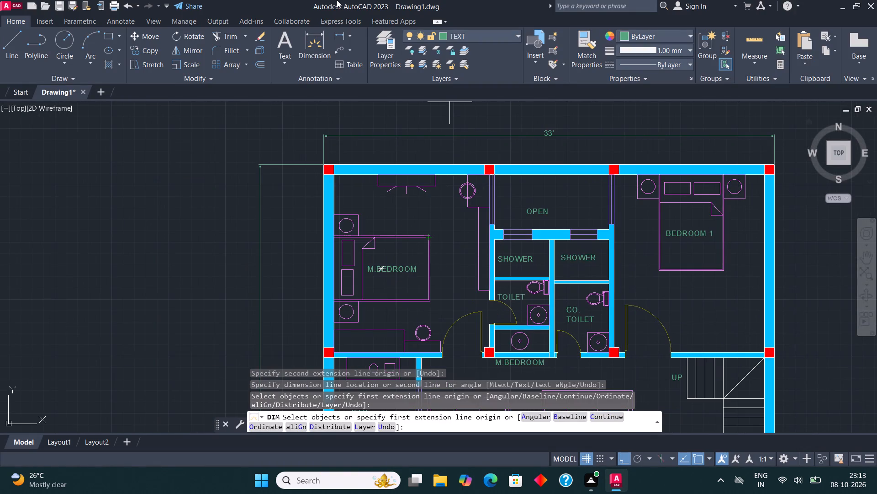
click(337, 52)
click(290, 49)
click(312, 50)
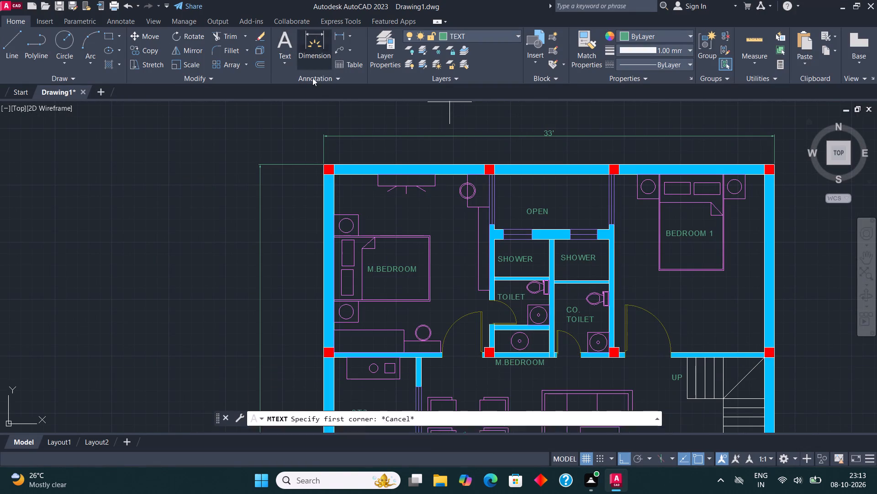
click(334, 177)
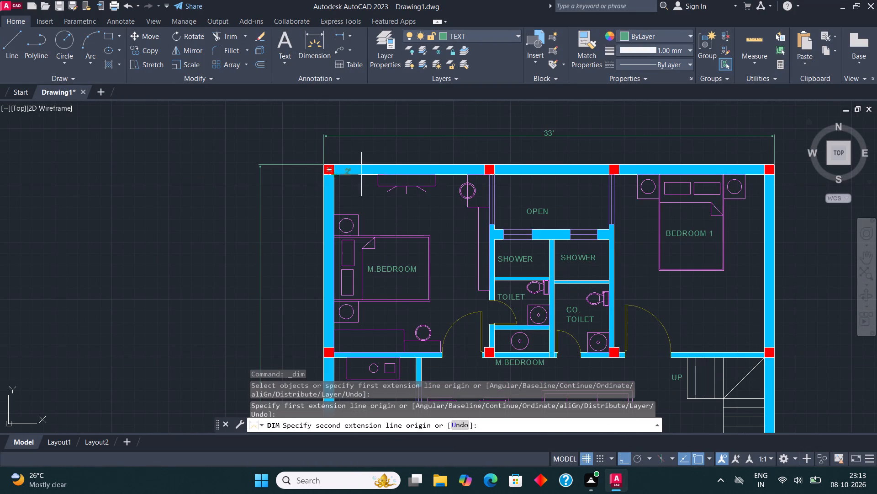
scroll(486, 178, up, 3)
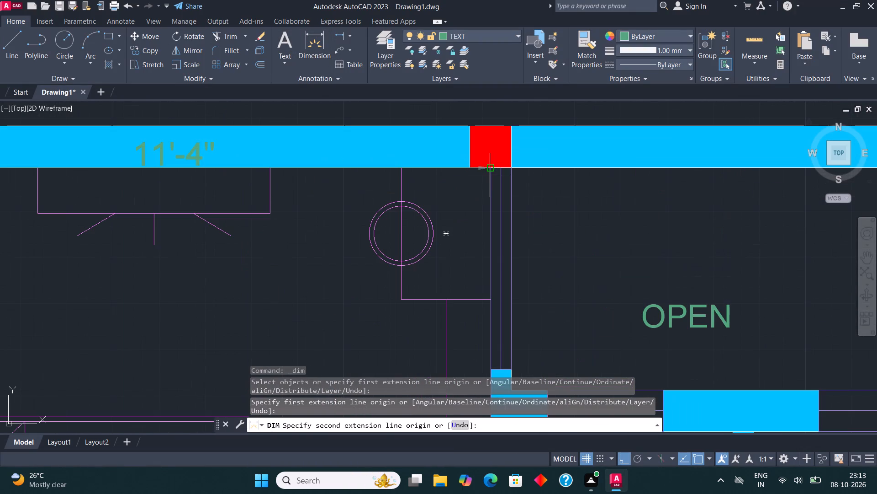
click(491, 174)
scroll(491, 178, down, 1)
click(485, 229)
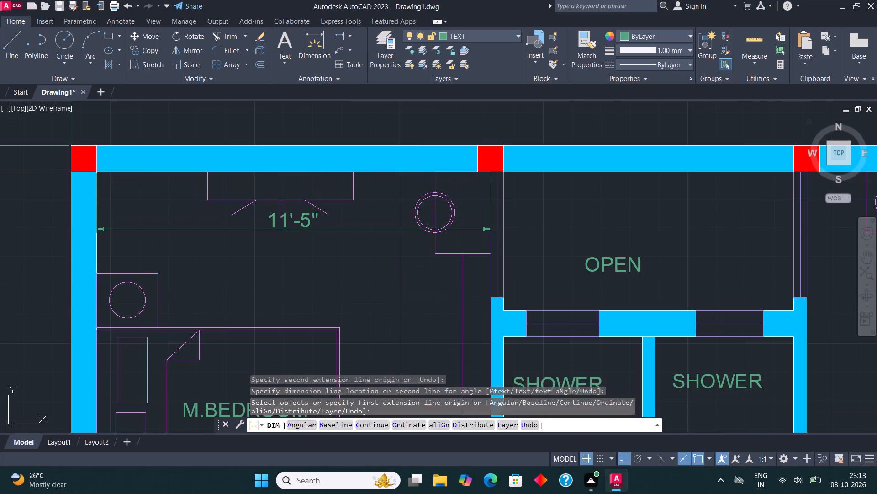
Dimension the M.BEDROOM's inside north-south length along the west wall, placing the dimension line inside the room across the bed.
click(323, 45)
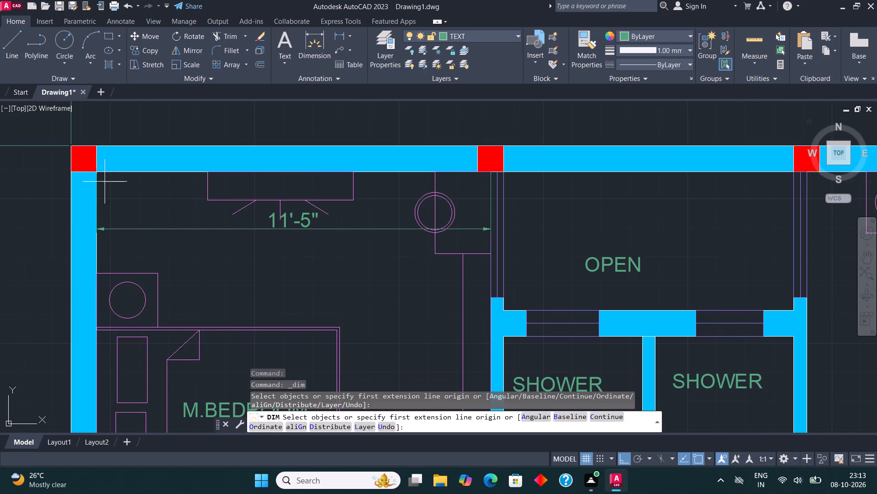
click(98, 171)
scroll(101, 170, down, 2)
scroll(100, 328, up, 2)
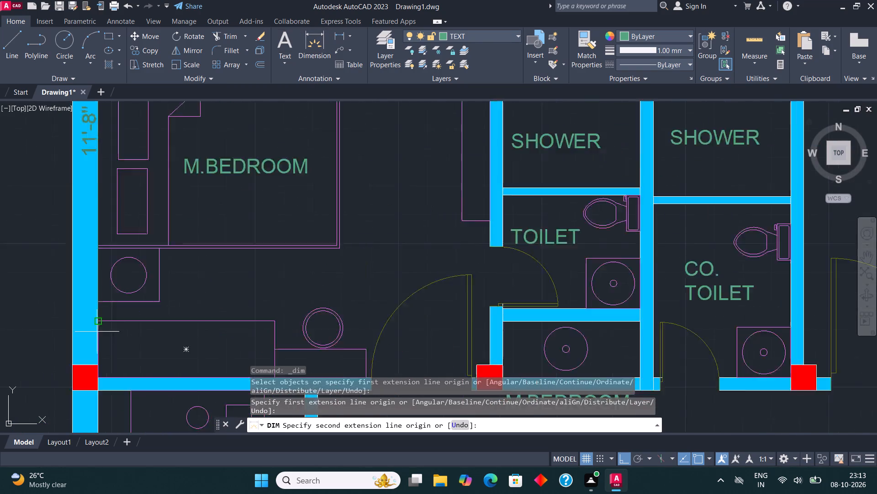
scroll(95, 333, up, 1)
click(97, 403)
scroll(137, 384, down, 2)
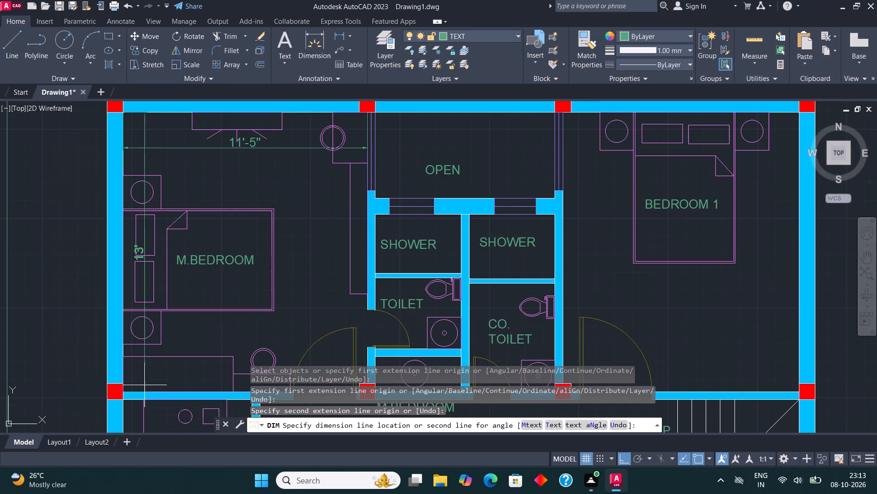
click(167, 377)
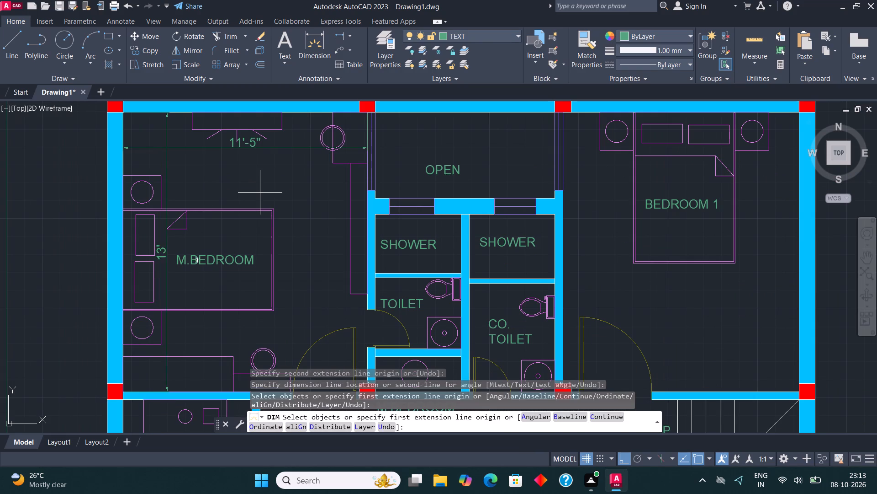
Dimension the OPEN area's width between the two north-wall columns, placing the dimension line just below the wall.
click(311, 59)
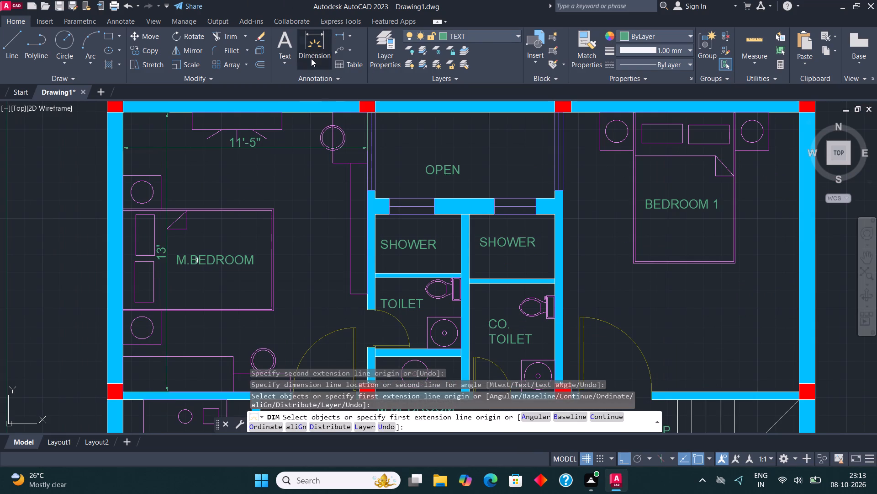
scroll(327, 283, down, 2)
scroll(369, 195, up, 2)
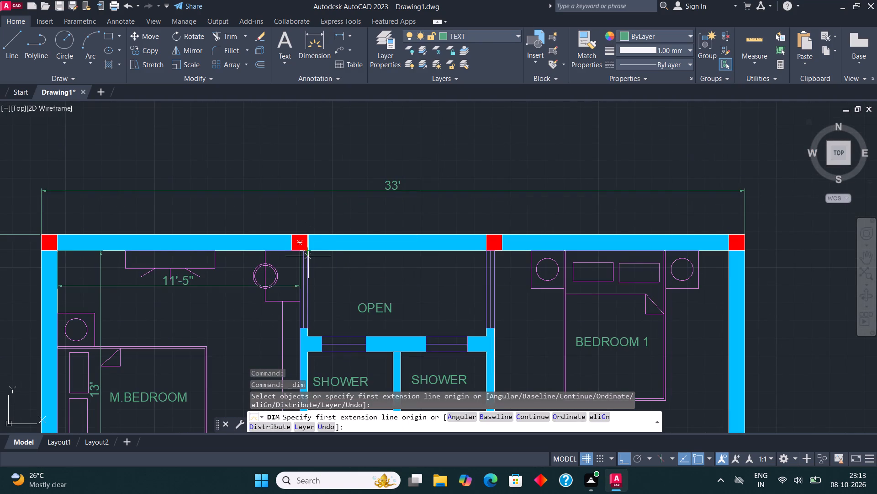
click(308, 251)
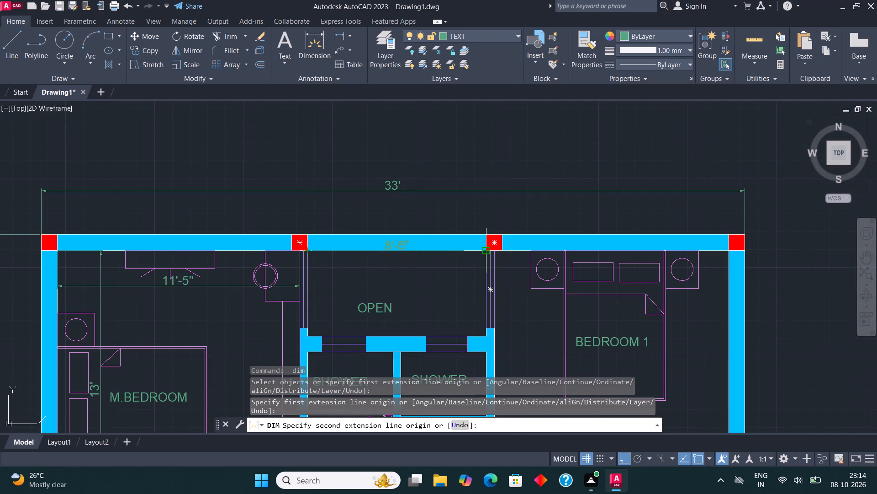
click(486, 251)
click(479, 268)
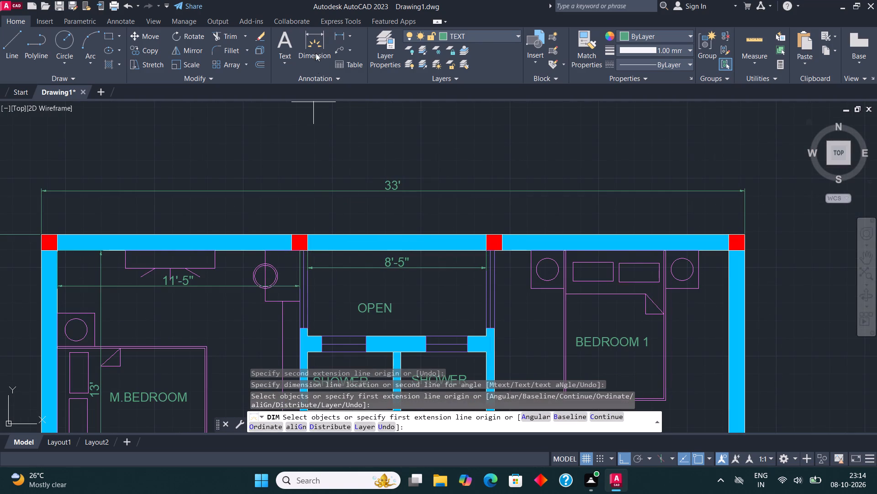
Dimension the OPEN area's inside north-south depth at its west side, placing the dimension line just inside the west edge.
click(317, 51)
scroll(316, 342, up, 1)
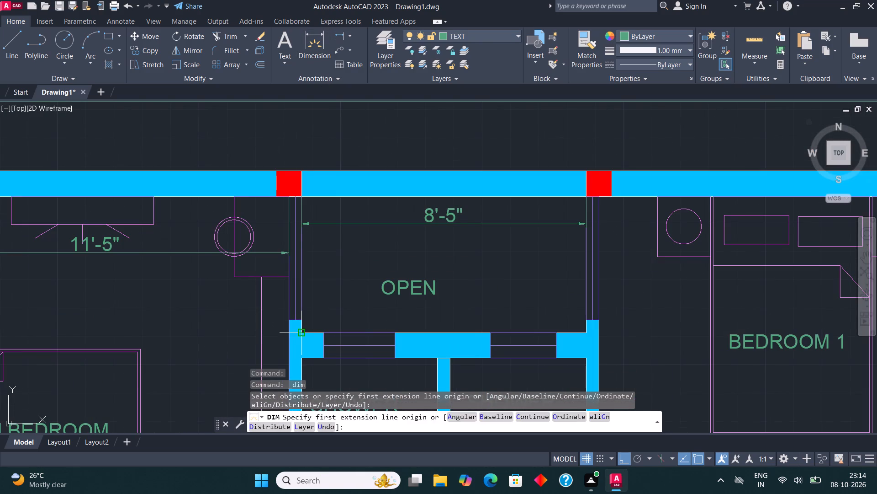
click(301, 333)
click(303, 198)
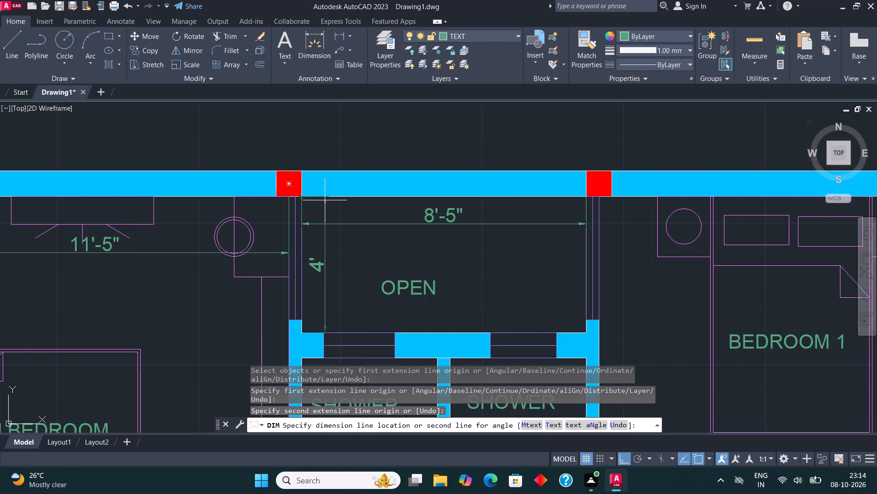
click(325, 200)
Dimension the west SHOWER's inside width between its side walls, placing the dimension line just below its north wall.
scroll(295, 232, down, 1)
middle_drag(453, 189, 465, 124)
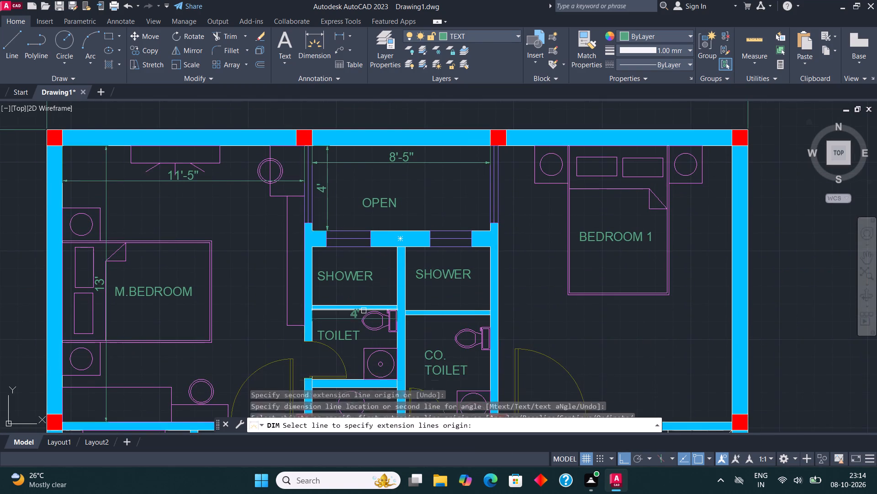
middle_drag(368, 288, 366, 210)
scroll(369, 257, up, 1)
click(314, 54)
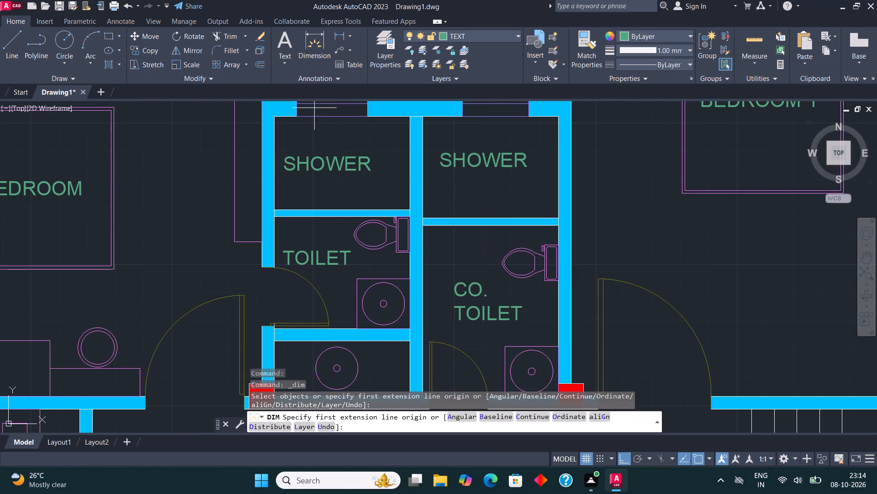
click(274, 118)
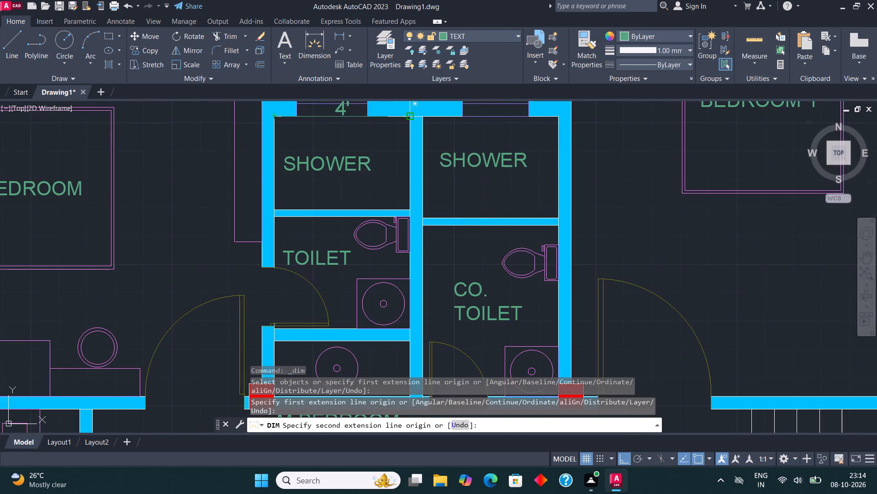
click(408, 118)
click(407, 135)
Dimension the west SHOWER's inside north-south length along its east wall, placing the dimension line just inside the room.
click(316, 54)
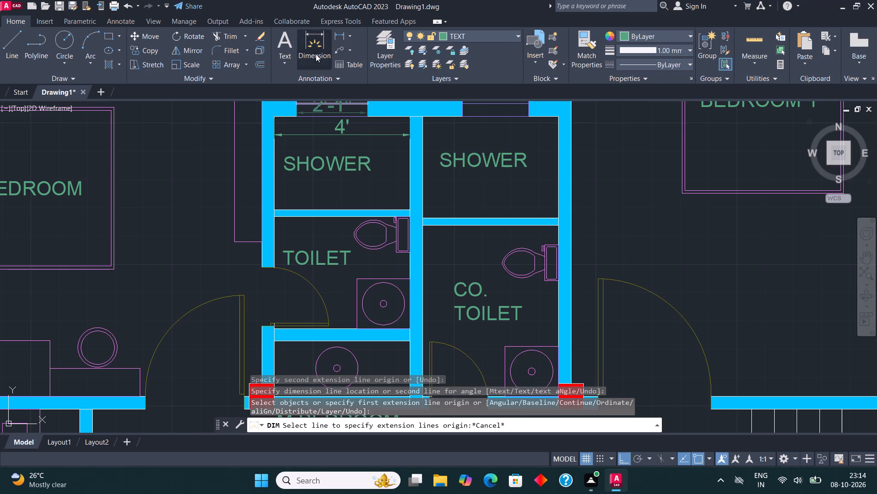
click(411, 210)
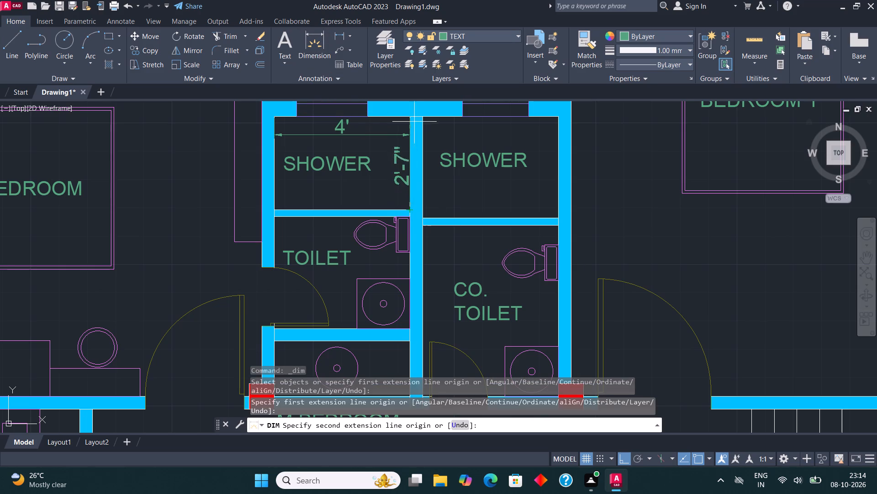
click(409, 114)
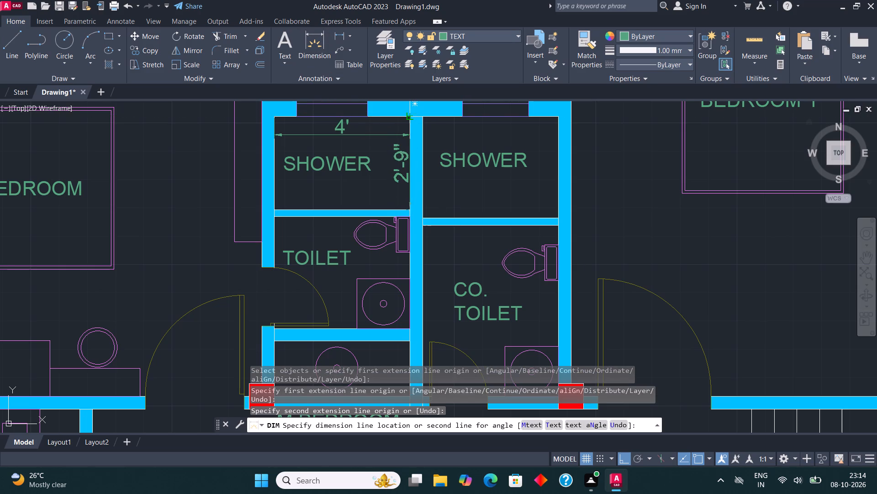
click(395, 116)
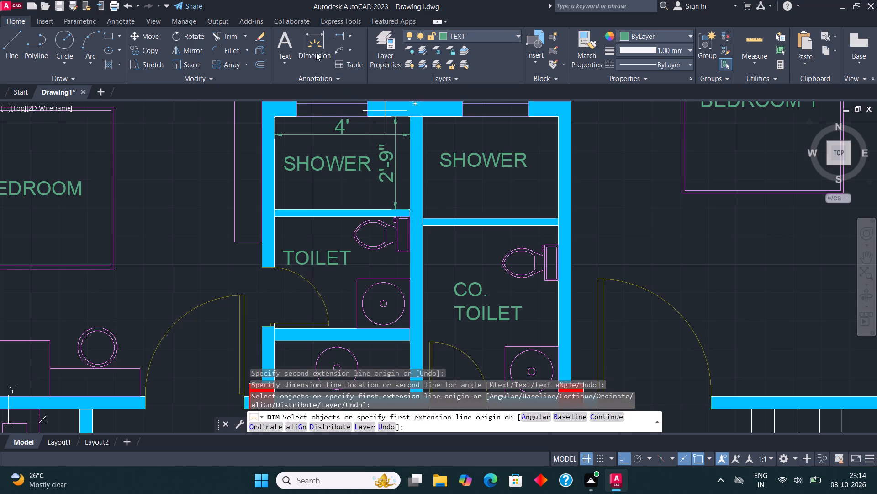
Dimension the TOILET's inside width between its side walls, placing the dimension line just below its north wall.
click(314, 52)
click(276, 218)
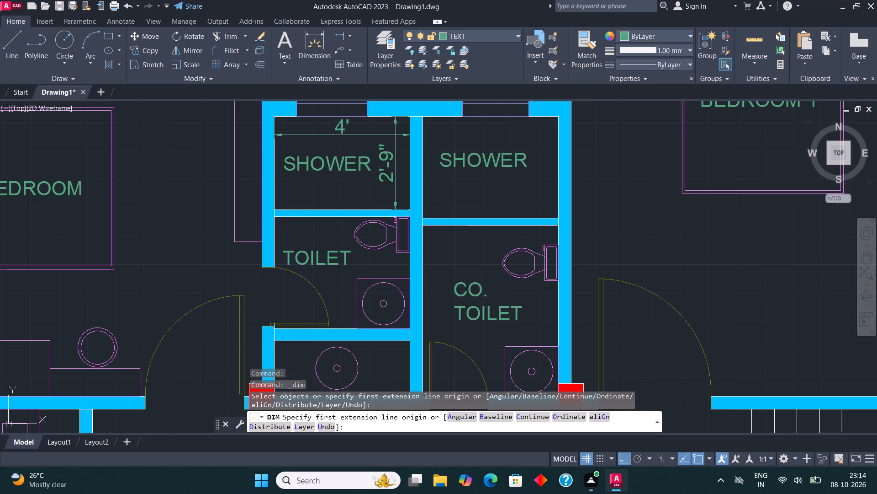
click(410, 217)
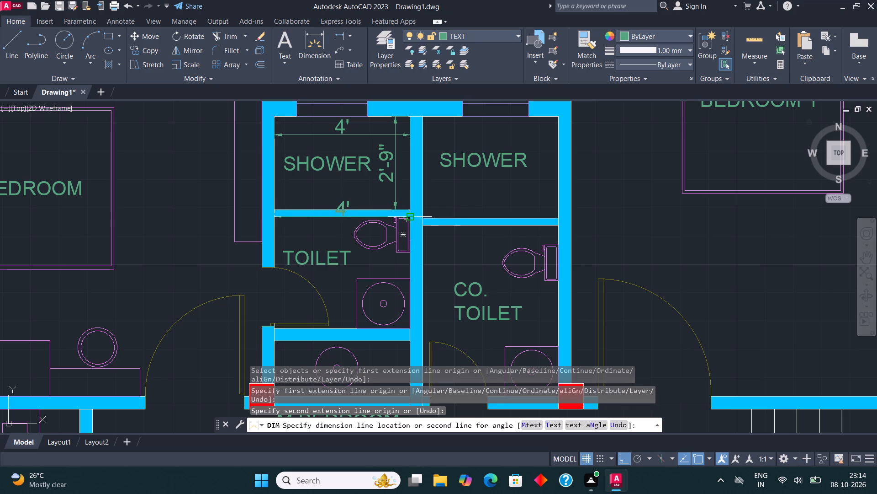
click(408, 225)
Dimension the TOILET's inside north-south length along its east wall, placing the dimension line inside the room across the fixtures.
click(317, 45)
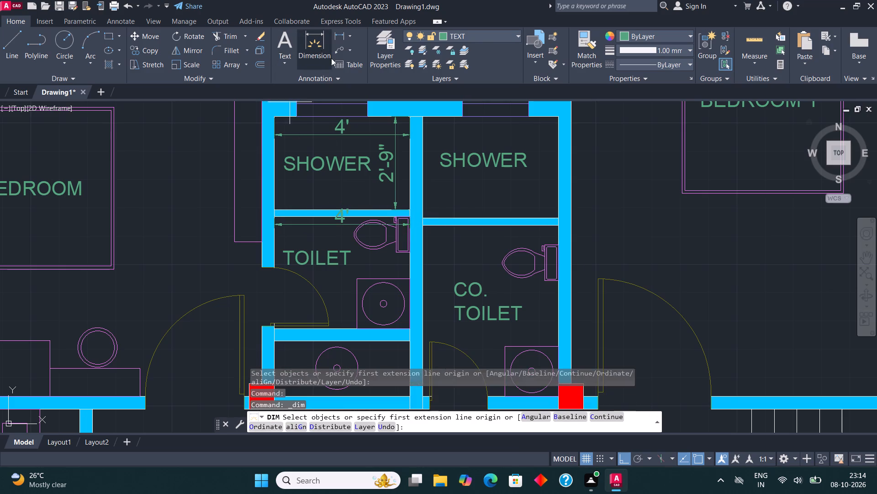
click(407, 330)
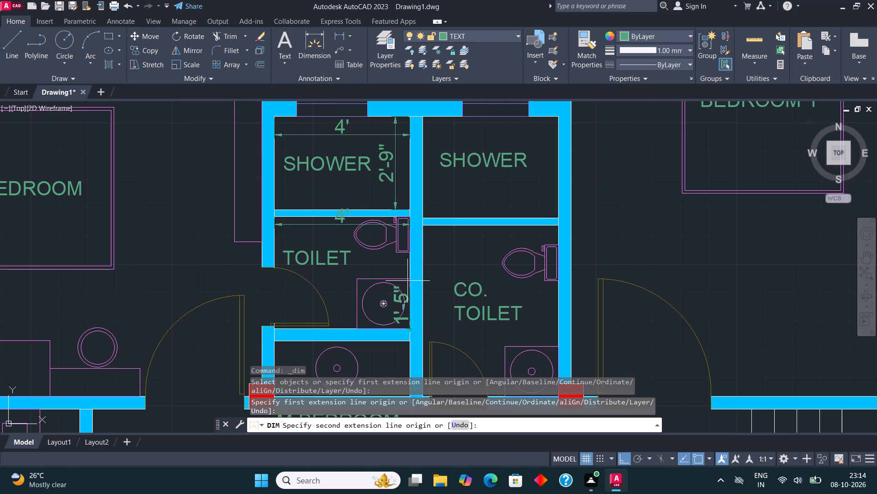
click(410, 216)
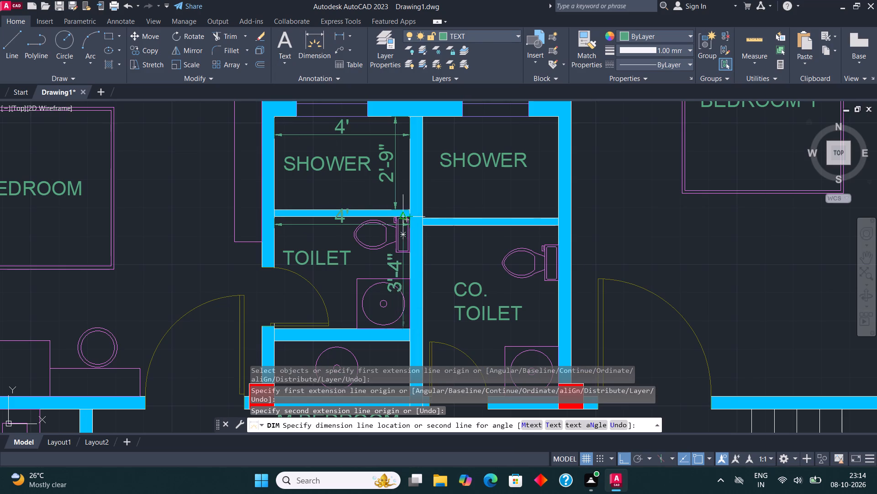
click(390, 221)
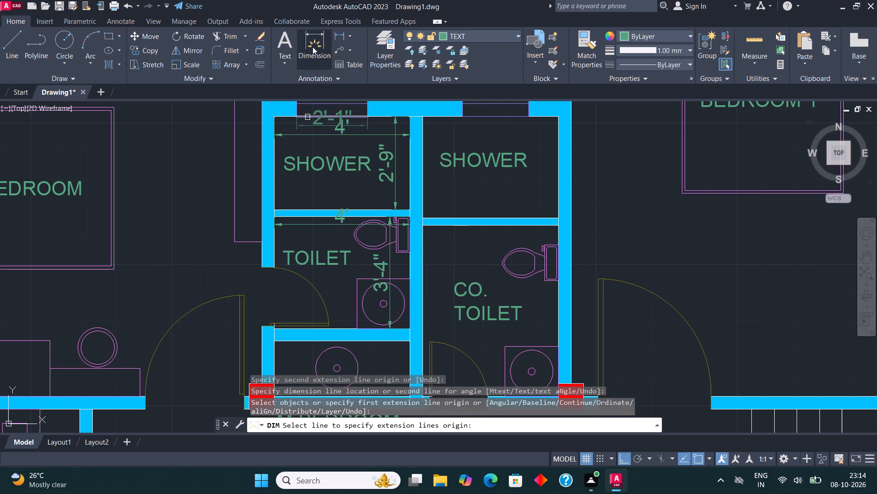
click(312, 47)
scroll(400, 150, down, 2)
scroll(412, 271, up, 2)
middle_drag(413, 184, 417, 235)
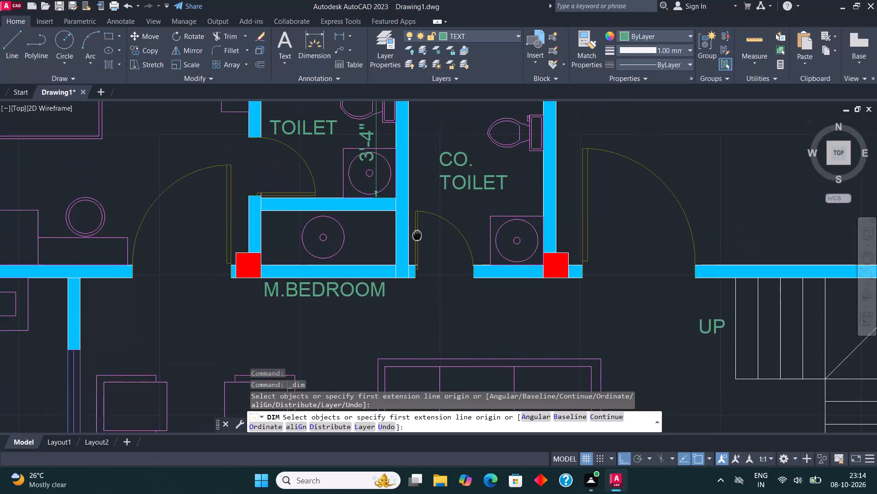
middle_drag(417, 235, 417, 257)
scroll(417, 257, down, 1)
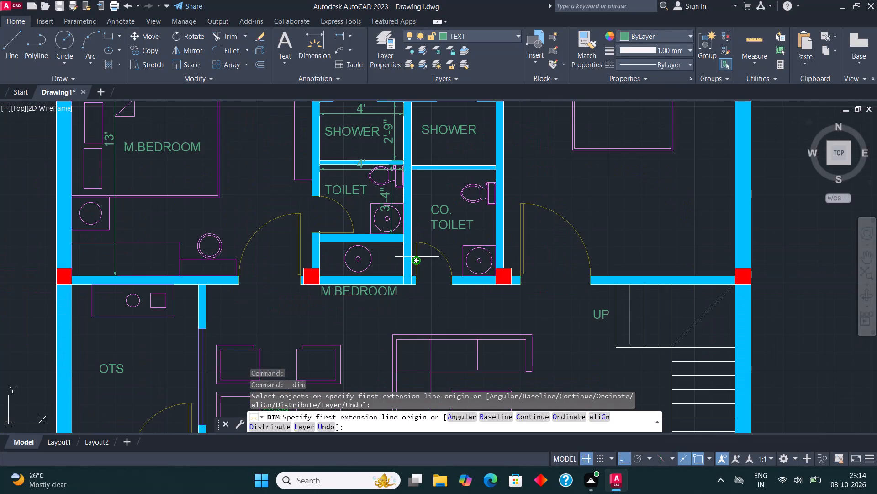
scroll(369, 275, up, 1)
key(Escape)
Trim away the fill and both edge lines of the wall segment south of the washbasin, between the column and the east wall.
scroll(354, 292, up, 2)
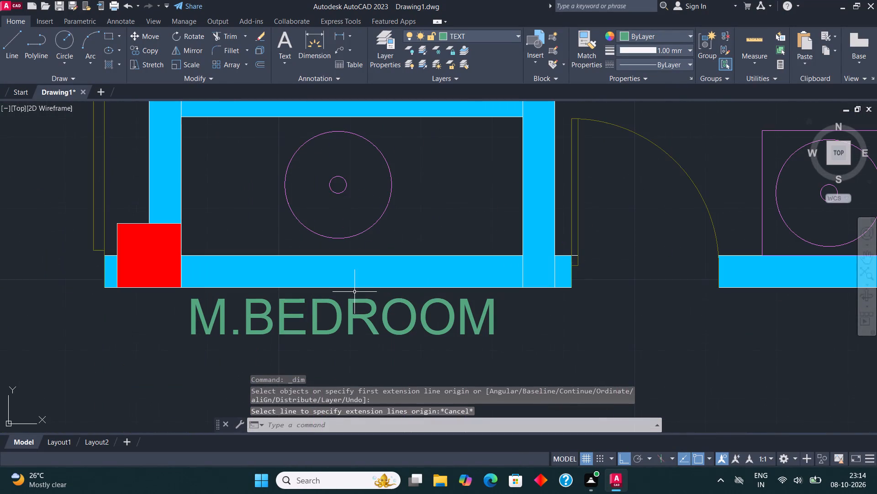
click(231, 35)
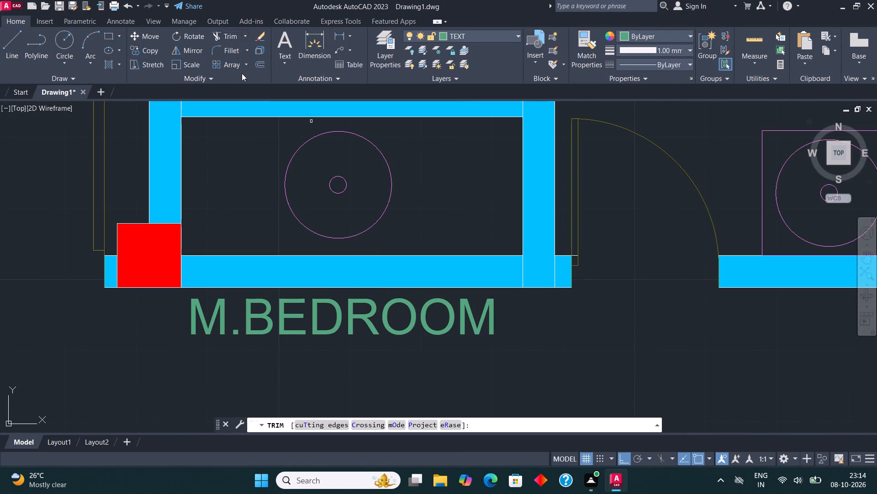
click(291, 281)
click(291, 287)
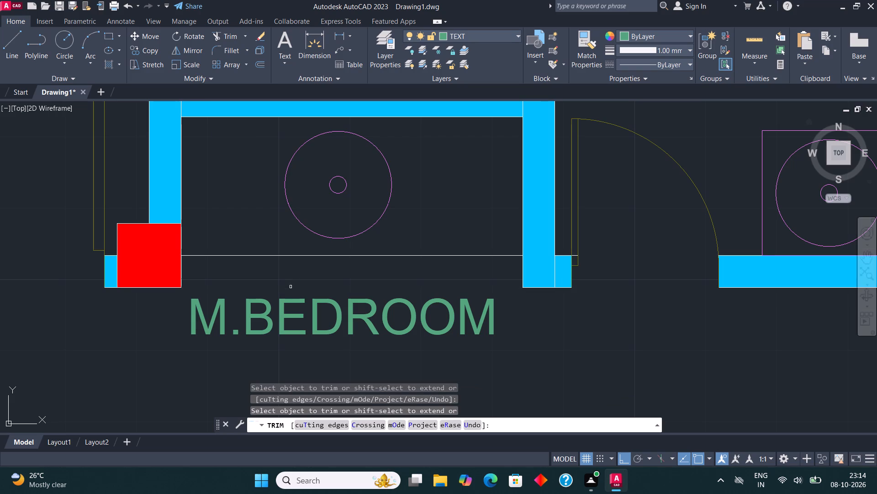
click(355, 259)
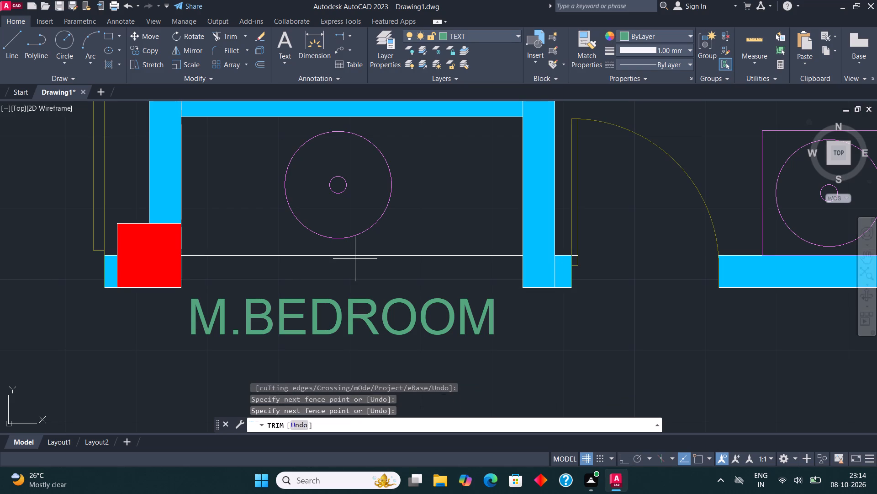
click(350, 254)
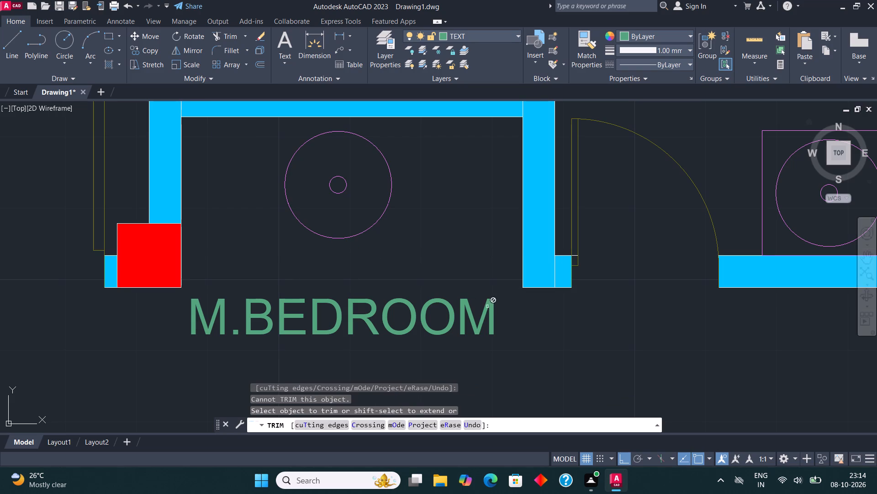
key(Escape)
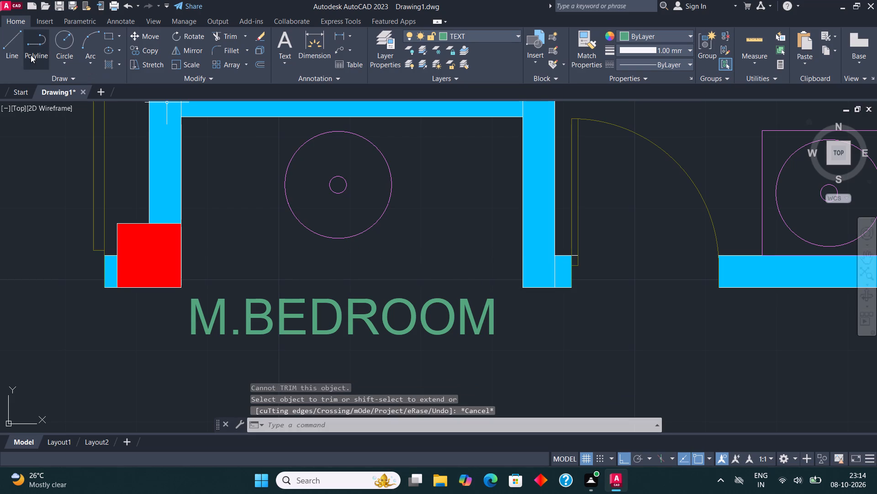
Draw a straight line across the opening south of the washbasin, from the column's southeast corner to the east wall's southwest corner.
click(18, 43)
click(183, 288)
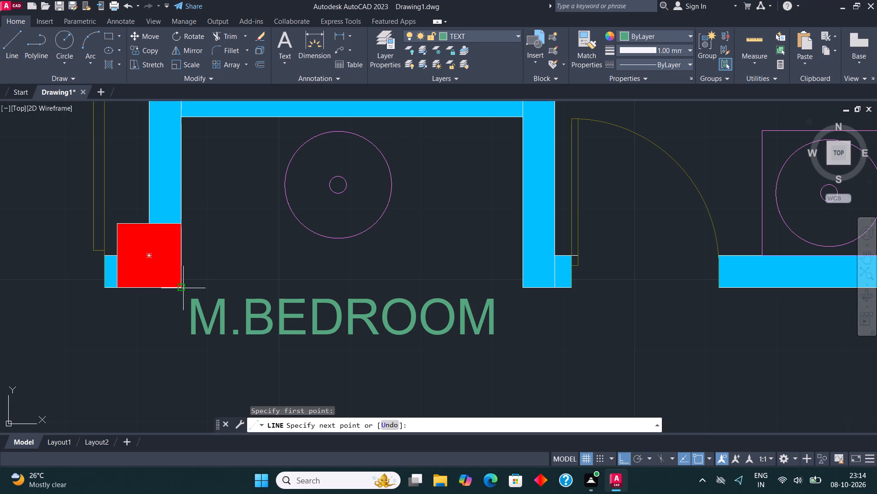
click(524, 286)
key(Escape)
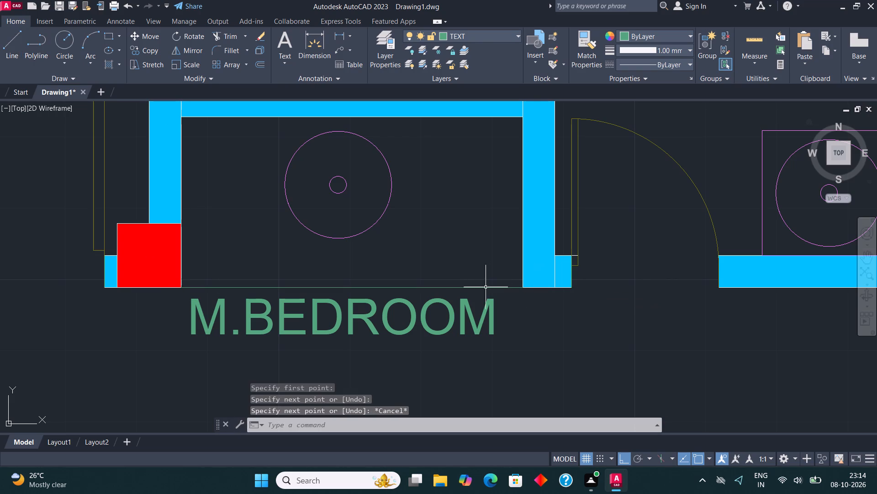
Move the new line across the washbasin opening to the WALL layer.
click(477, 287)
click(496, 37)
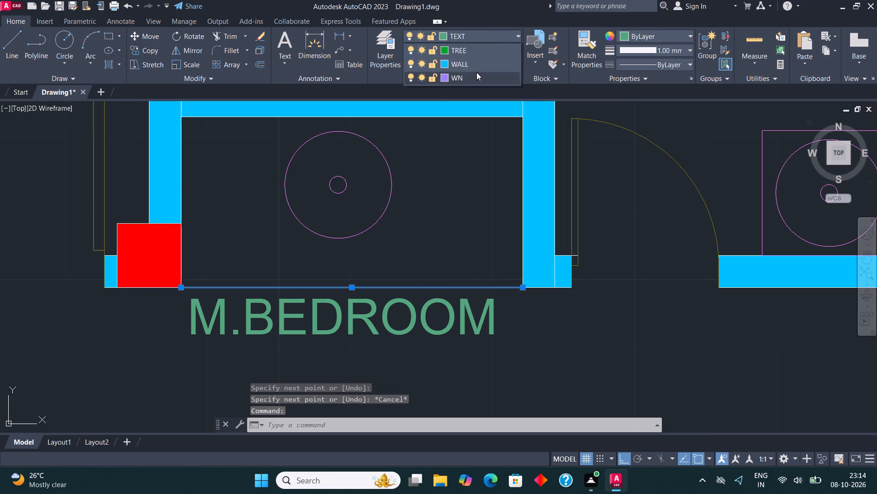
click(463, 143)
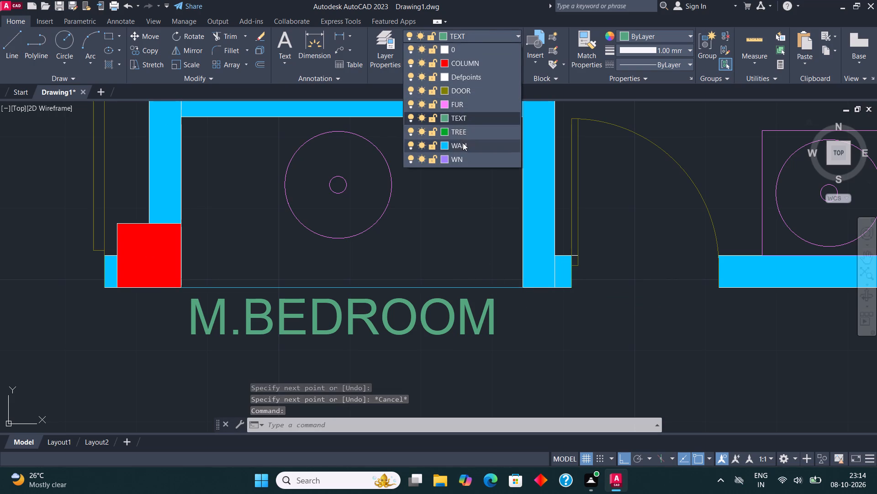
key(Escape)
Dimension BEDROOM 1's inside width from its west wall to the east wall, placing the dimension line below the north wall across the bed.
scroll(397, 290, down, 1)
middle_drag(397, 291, 370, 289)
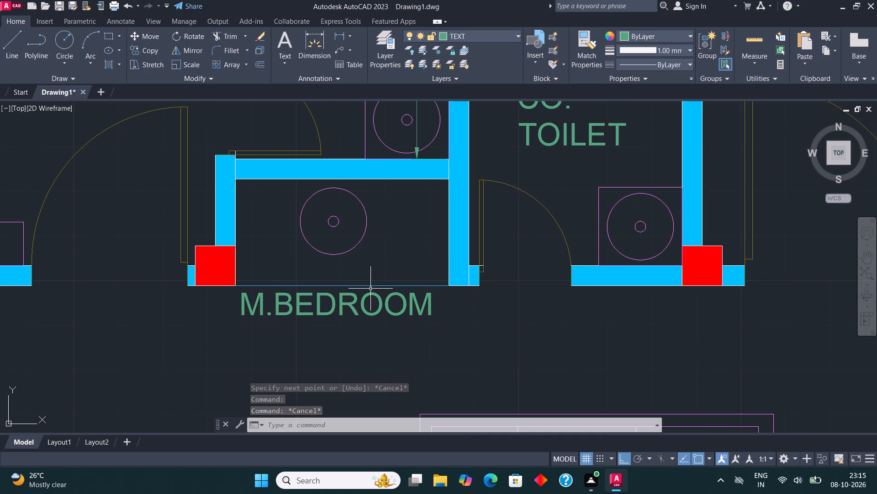
scroll(370, 289, down, 2)
middle_drag(470, 297, 375, 333)
scroll(469, 300, down, 1)
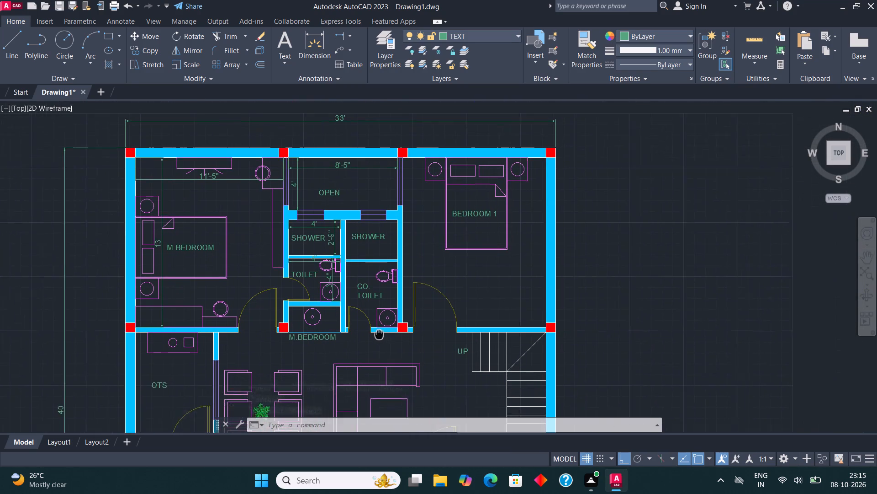
middle_drag(375, 333, 343, 332)
scroll(403, 113, up, 1)
middle_drag(403, 113, 380, 133)
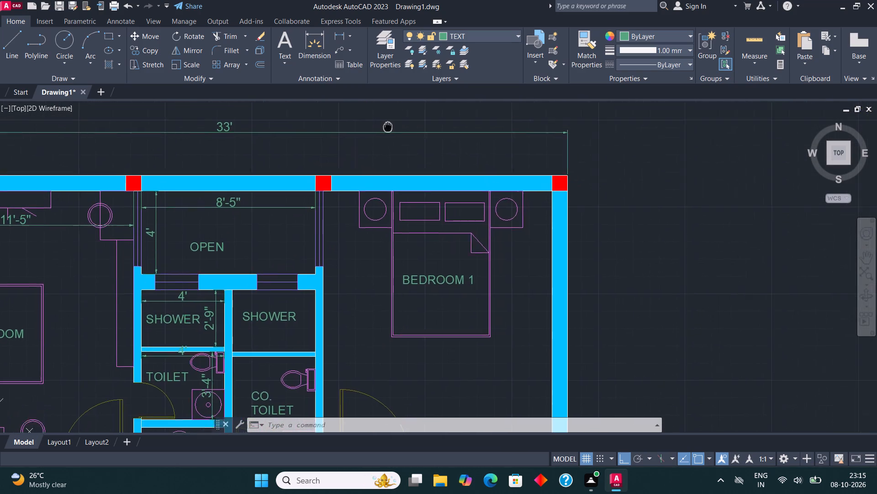
middle_drag(380, 133, 370, 146)
scroll(370, 146, up, 1)
click(310, 40)
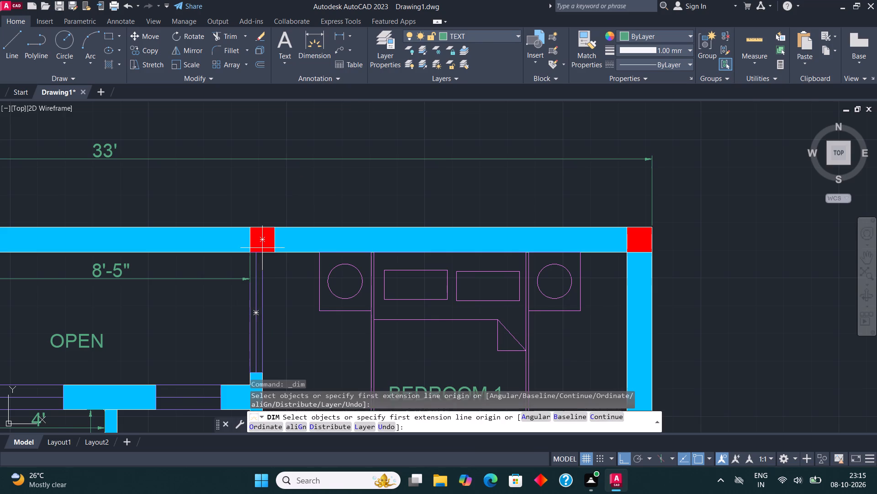
click(263, 254)
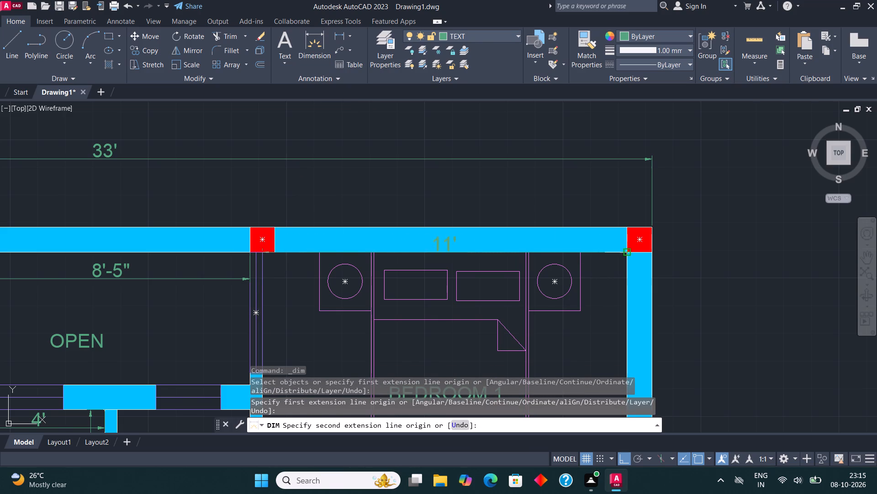
click(625, 254)
click(629, 315)
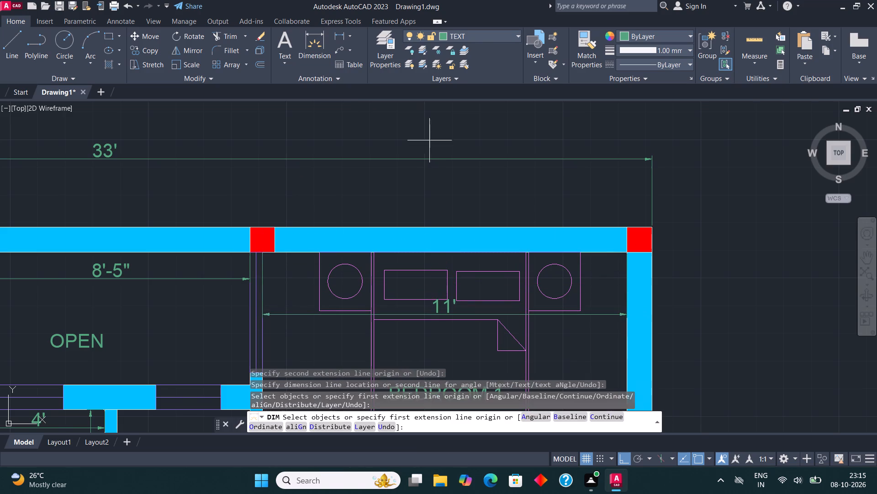
Dimension BEDROOM 1's inside depth from the north wall to the south wall, placing the dimension line just inside the east wall.
click(326, 48)
scroll(350, 103, down, 3)
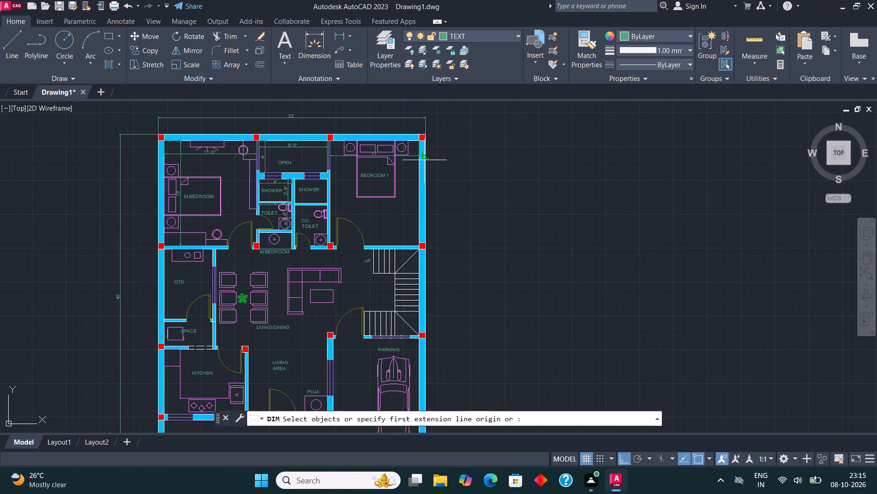
scroll(413, 131, up, 2)
click(421, 156)
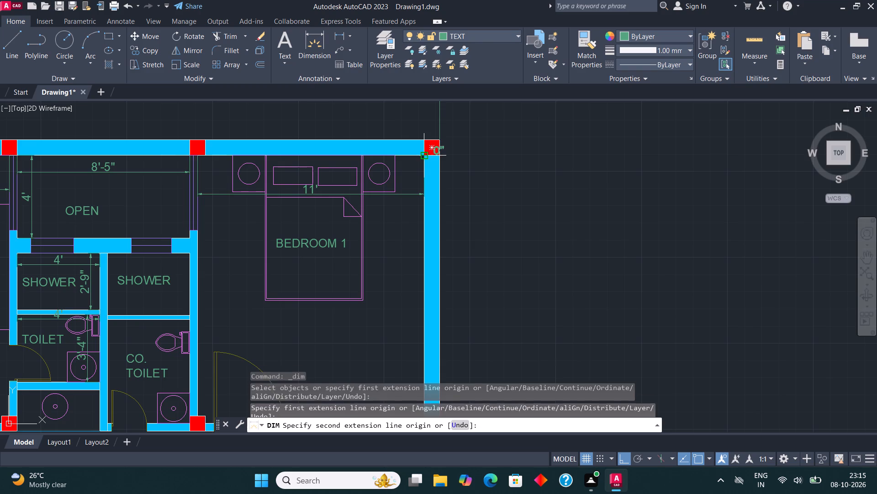
scroll(424, 174, down, 1)
scroll(420, 340, up, 3)
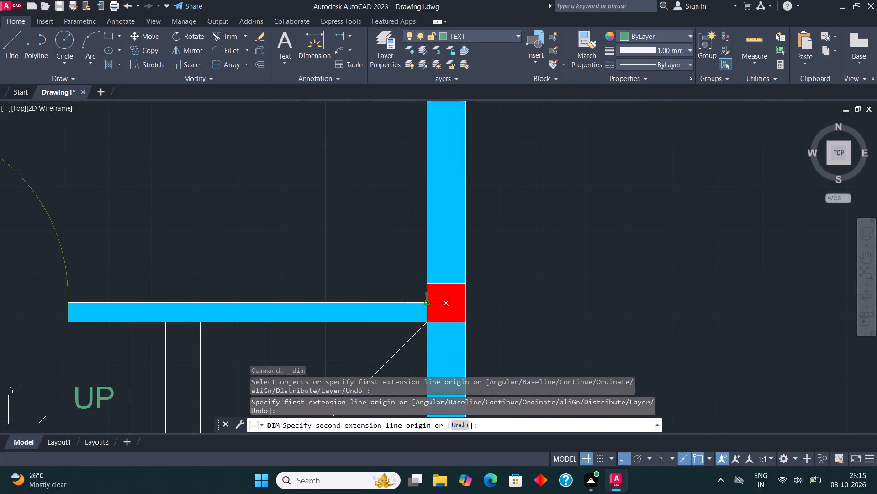
click(426, 304)
scroll(426, 304, down, 2)
click(406, 290)
Dimension the staircase area's inside depth along the east wall, from BEDROOM 1's south wall to the wall above PARKING, placing the line across the stairs.
scroll(413, 283, down, 2)
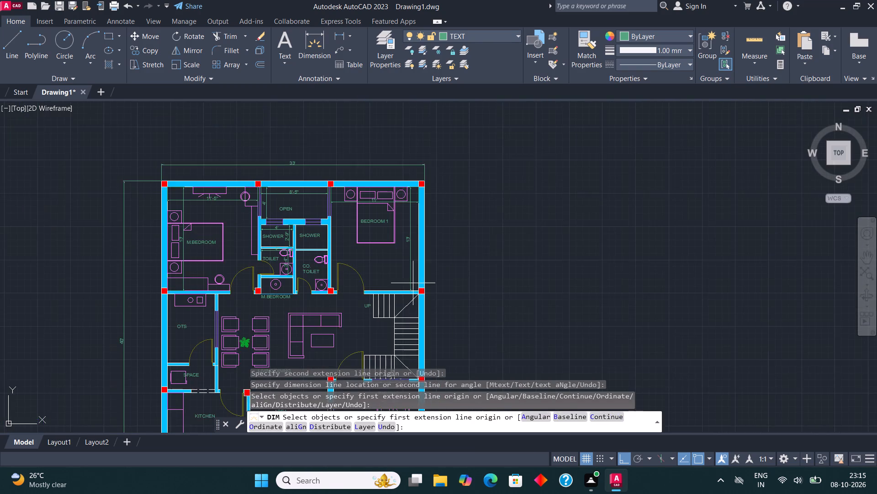
middle_drag(416, 244, 444, 168)
scroll(434, 273, up, 2)
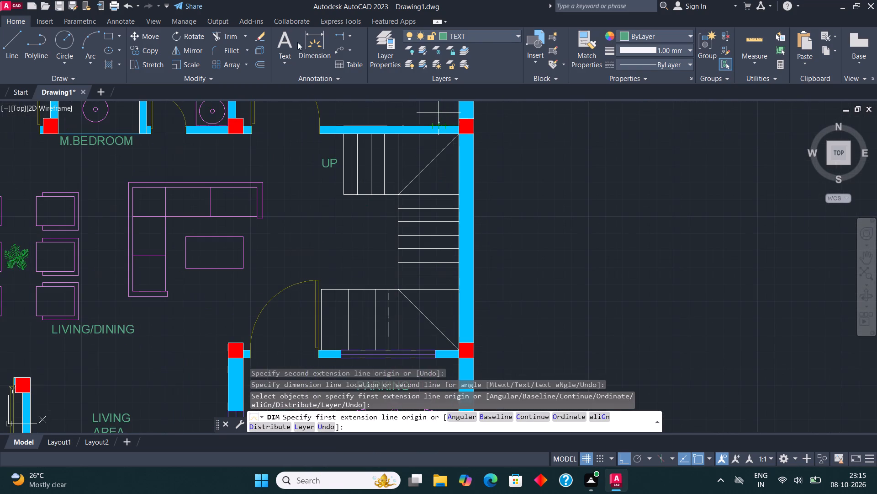
click(313, 45)
click(457, 132)
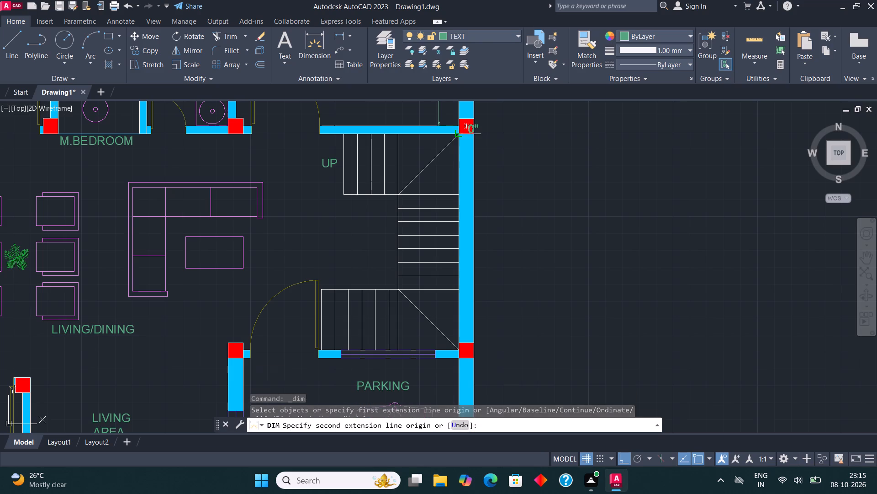
click(460, 353)
click(441, 339)
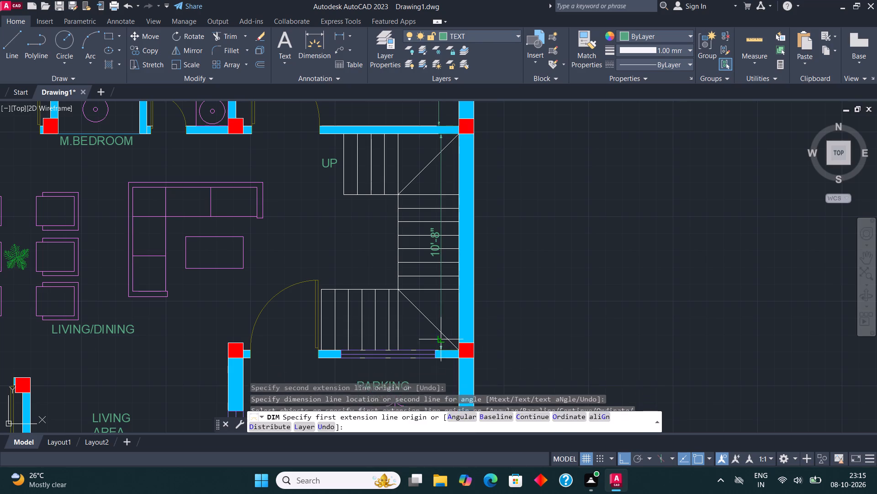
Dimension the OTS area's inside width from its east wall to the west wall, placing the dimension line just below the sink counter.
scroll(433, 321, down, 2)
middle_drag(374, 254, 485, 272)
scroll(469, 264, up, 1)
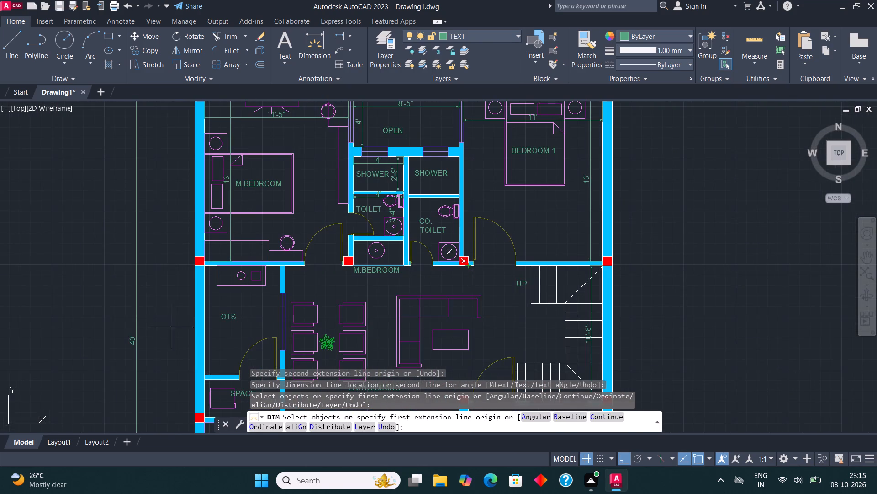
middle_drag(230, 301, 255, 284)
scroll(255, 284, up, 1)
click(325, 38)
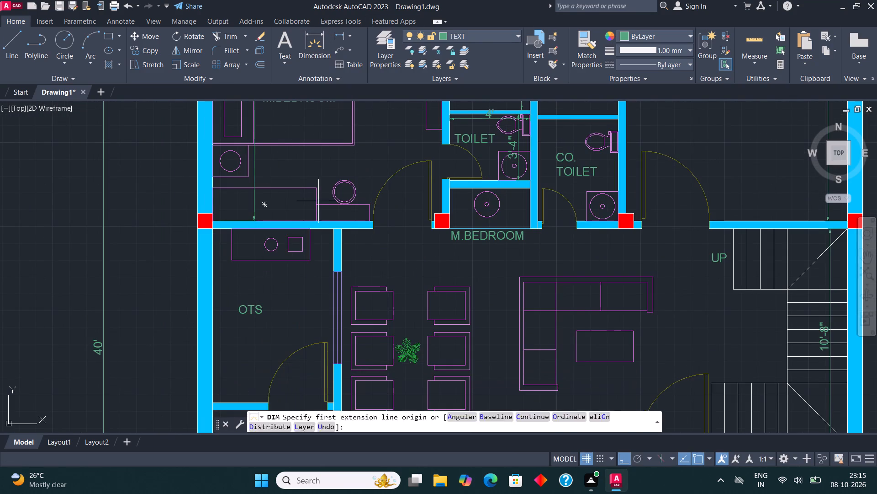
click(335, 230)
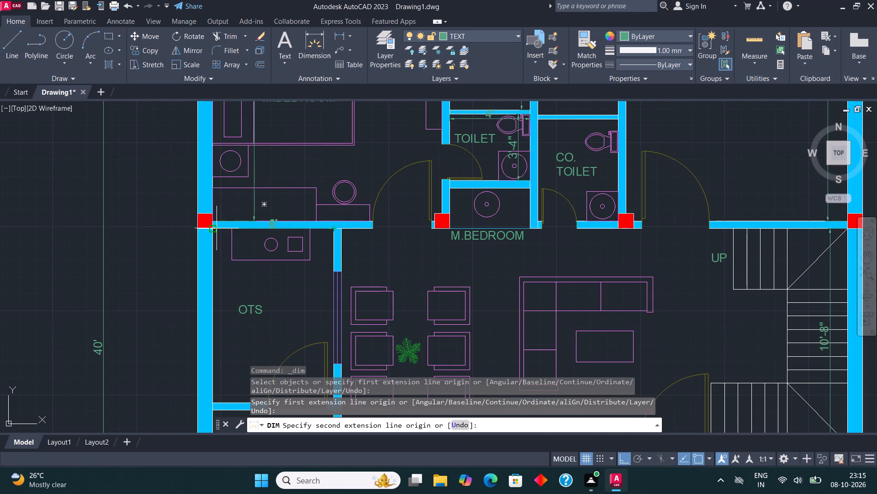
click(216, 228)
click(227, 273)
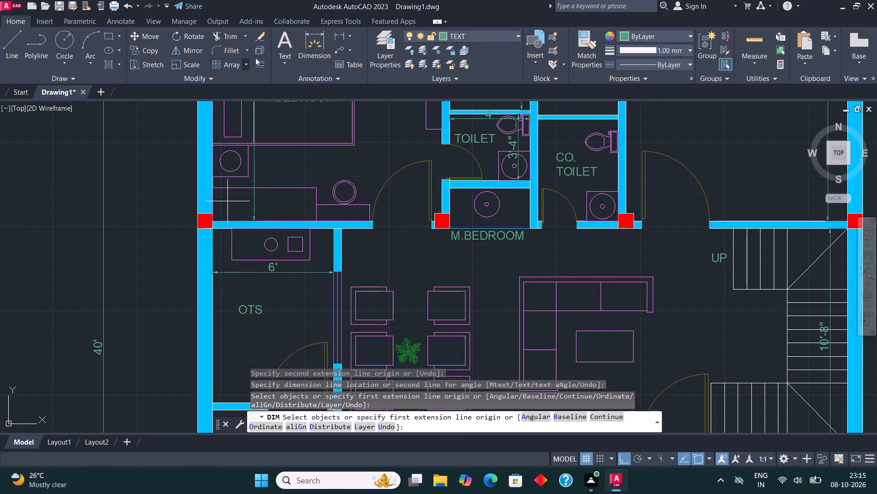
Dimension the OTS area's inside depth from its north wall to its south wall, placing the dimension line just inside the west wall.
click(310, 47)
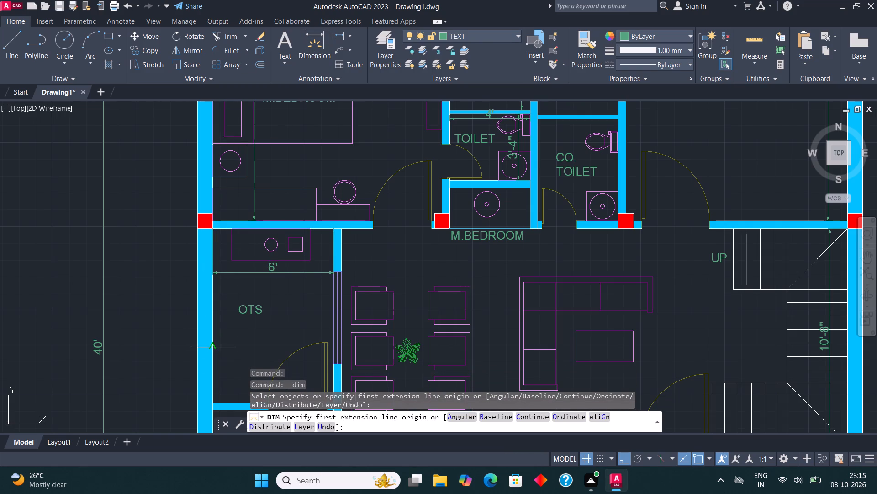
click(213, 231)
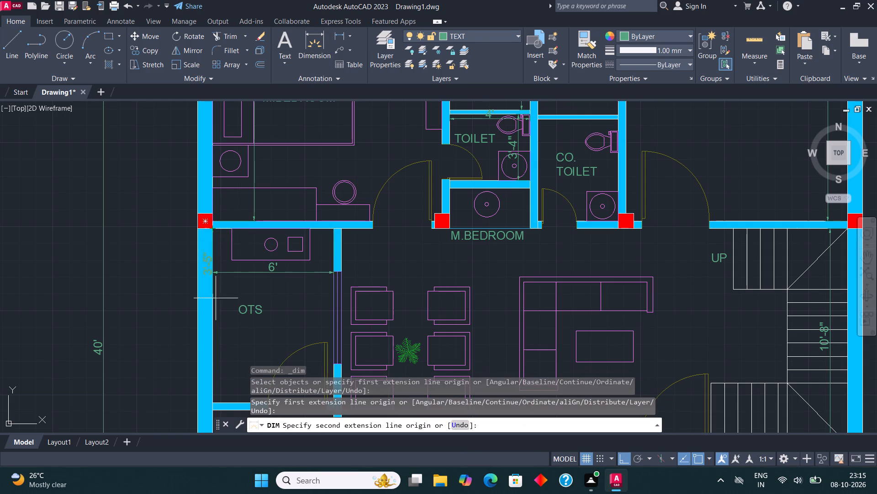
click(211, 403)
click(228, 384)
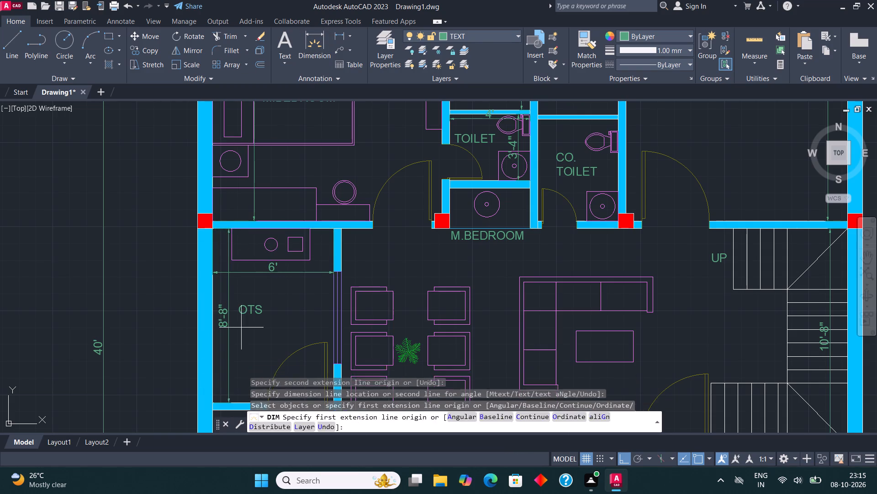
Dimension the SPACE room's inside depth from its west wall edge, placing the dimension line across the appliance symbol.
scroll(262, 258, down, 2)
middle_drag(282, 239, 332, 151)
scroll(320, 239, up, 3)
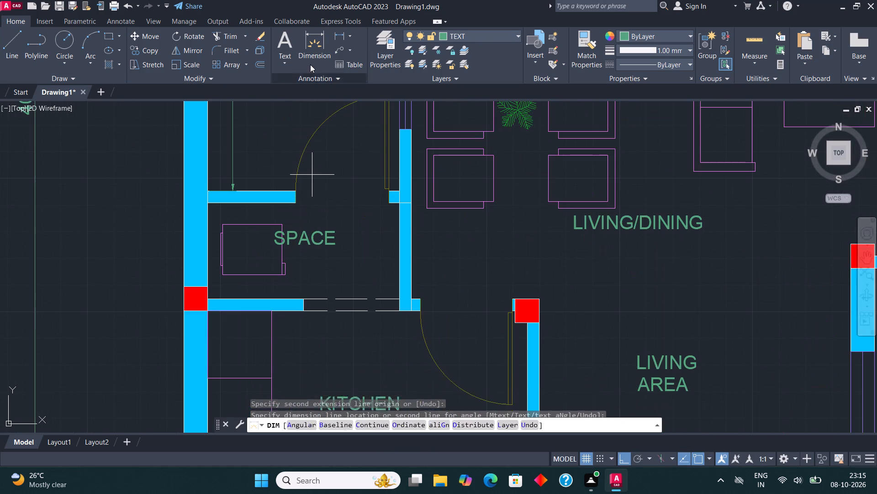
click(298, 48)
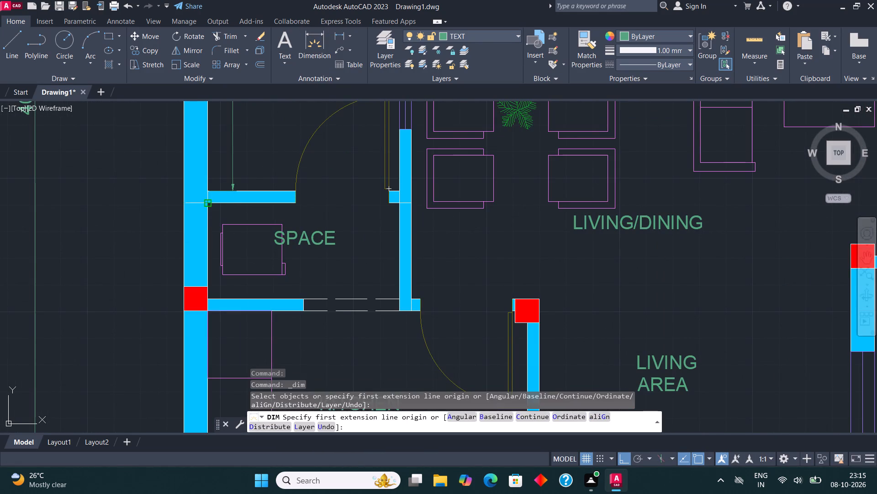
click(206, 232)
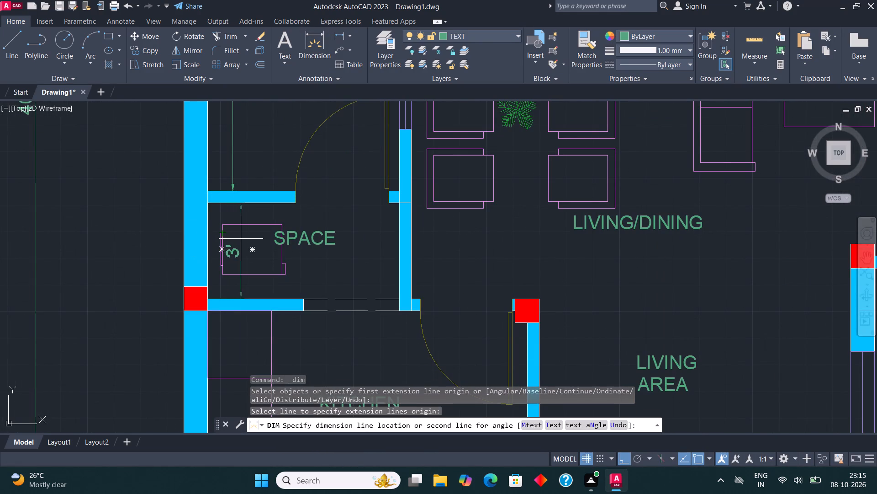
click(243, 239)
Dimension the SPACE room's inside width between its west and east walls, placing the dimension line just above the south wall.
click(323, 63)
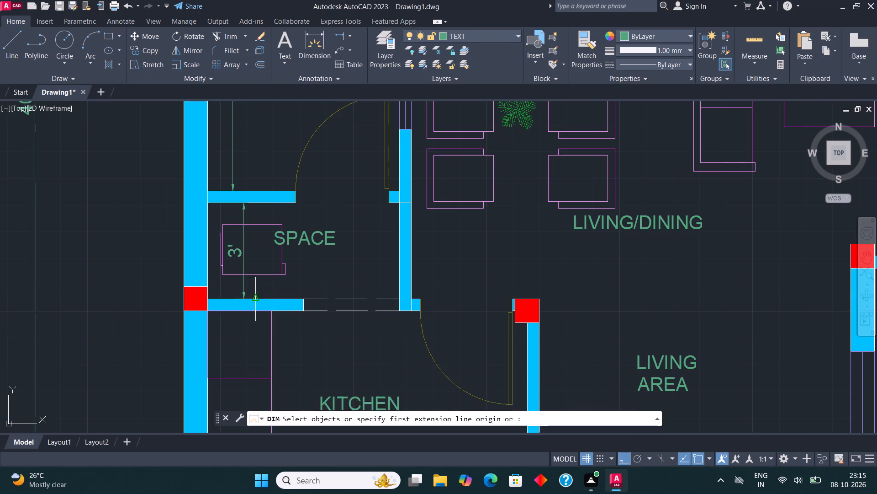
click(209, 298)
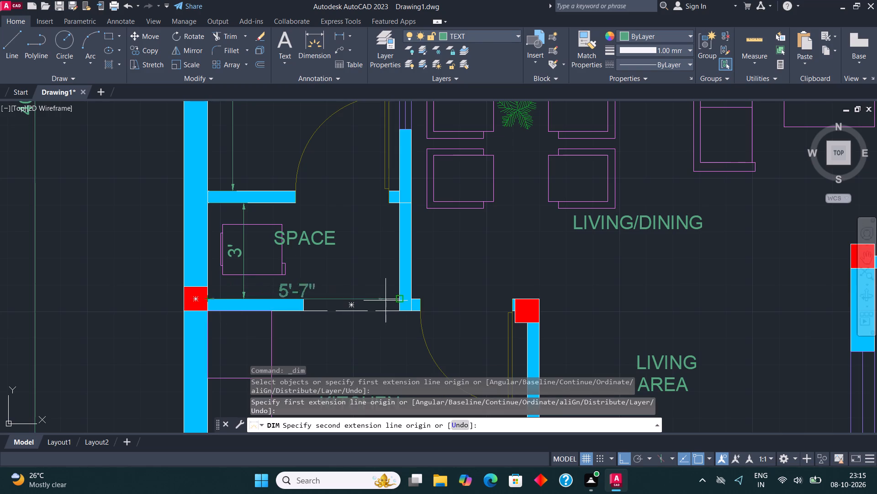
click(398, 300)
click(401, 291)
Dimension the KITCHEN's inside depth from its north wall to its south wall, placing the dimension line just inside the west wall.
scroll(400, 239, down, 2)
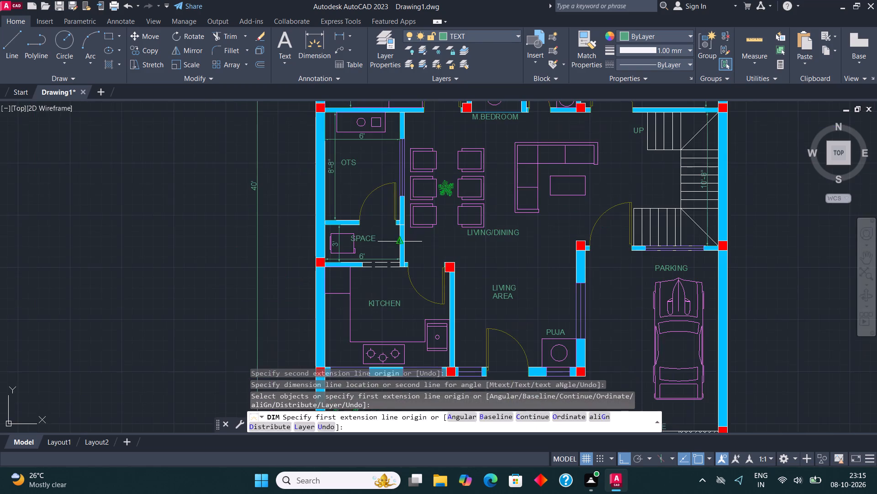
middle_drag(356, 274, 346, 219)
scroll(359, 273, up, 1)
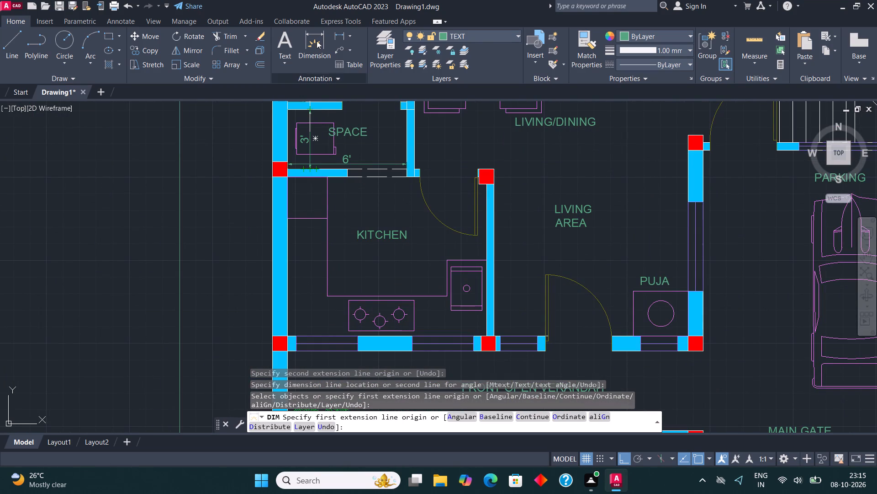
click(317, 35)
click(289, 178)
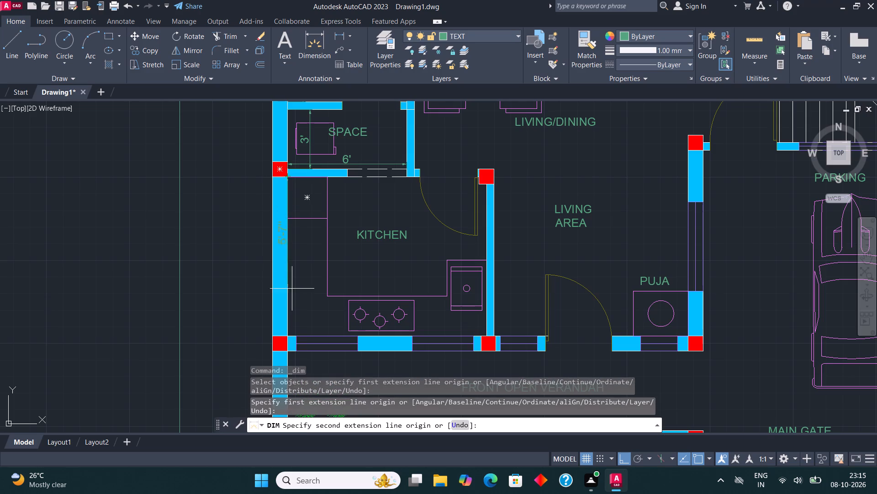
click(289, 334)
click(309, 314)
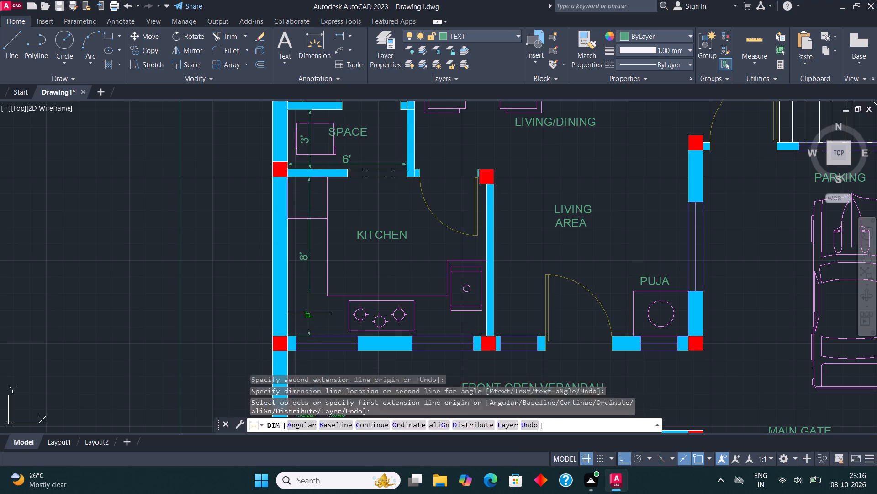
Dimension the KITCHEN's inside width from the west wall to its east wall, placing the dimension line below the KITCHEN label.
click(320, 59)
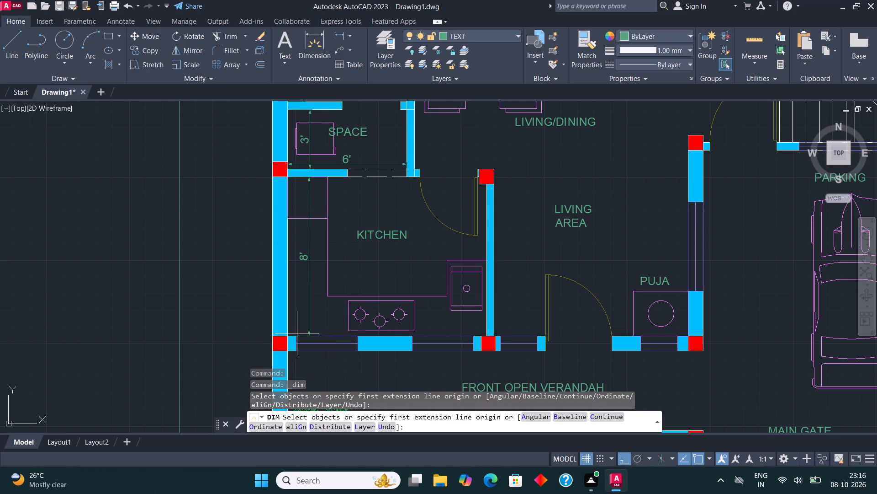
click(287, 336)
click(491, 338)
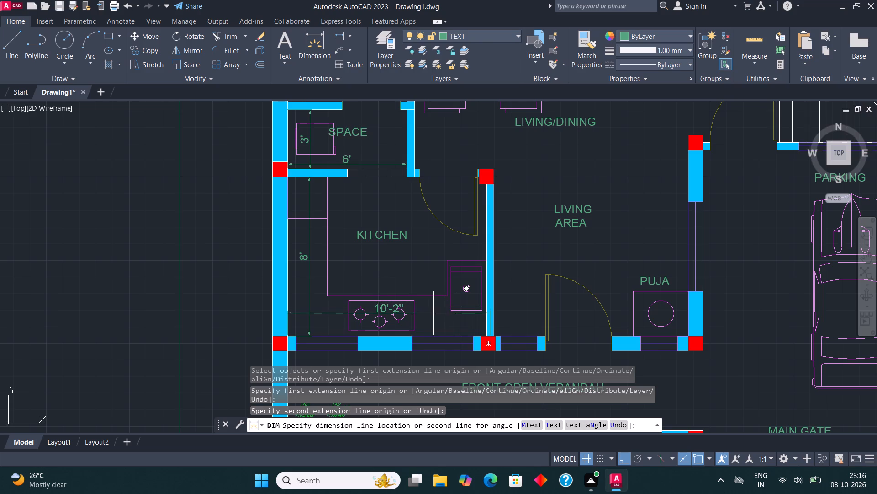
click(434, 273)
Dimension the FRONT OPEN VERANDAH's inside depth from the kitchen's south wall to the front wall, placing the dimension line near the west wall through the plant.
scroll(442, 274, down, 2)
middle_drag(439, 281, 372, 231)
scroll(379, 270, up, 1)
click(312, 55)
scroll(288, 267, up, 3)
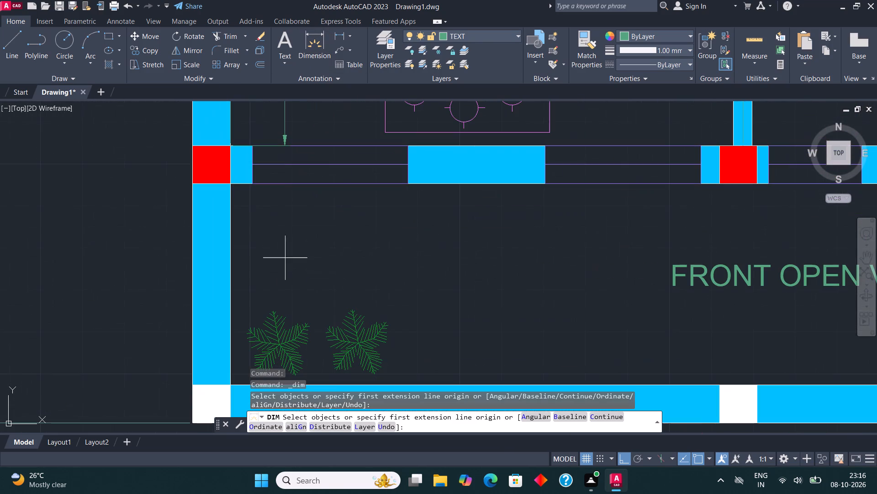
click(232, 185)
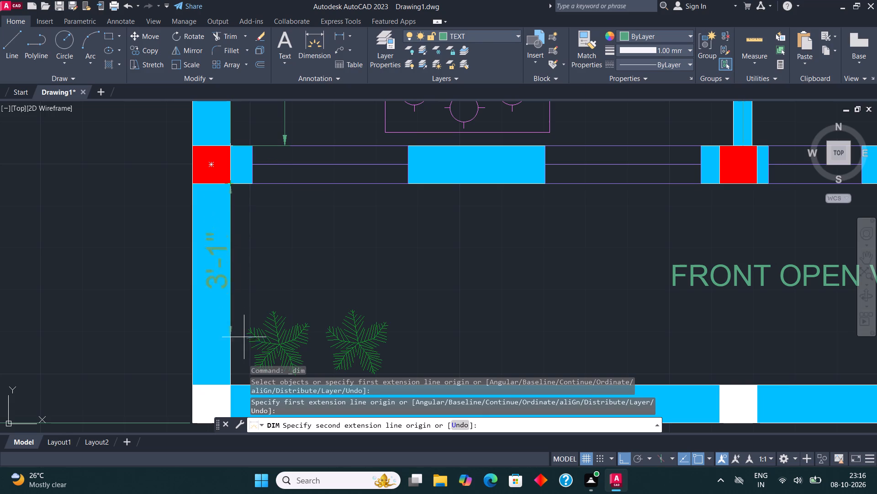
click(230, 386)
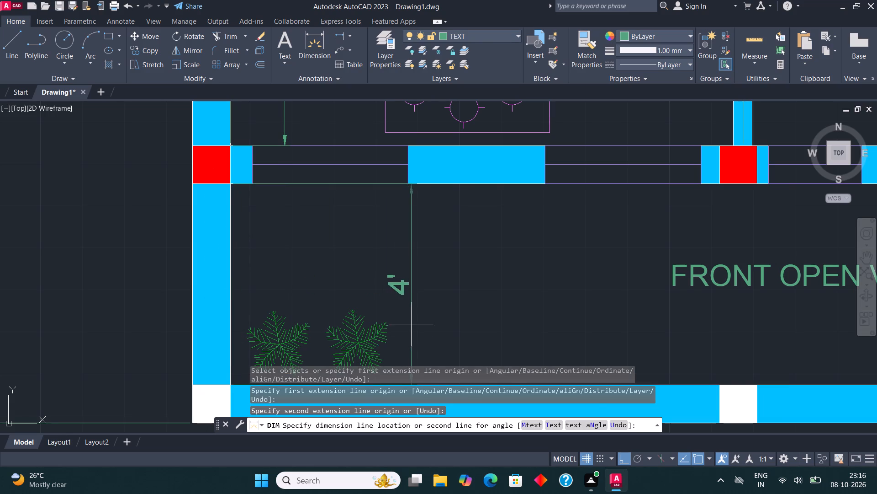
scroll(410, 322, down, 1)
click(327, 315)
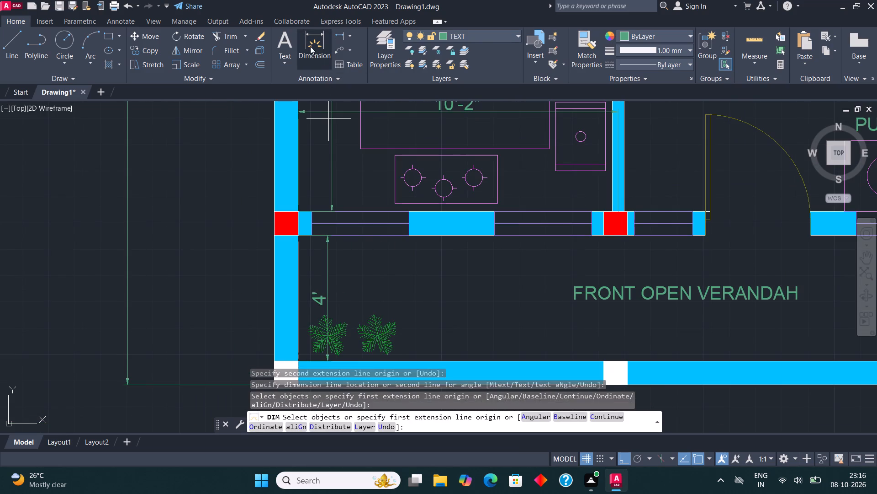
Dimension the full inside width across the verandah and parking, from the west wall to the east wall, placing the line just above the front wall.
click(310, 43)
scroll(314, 175, down, 2)
scroll(370, 242, up, 2)
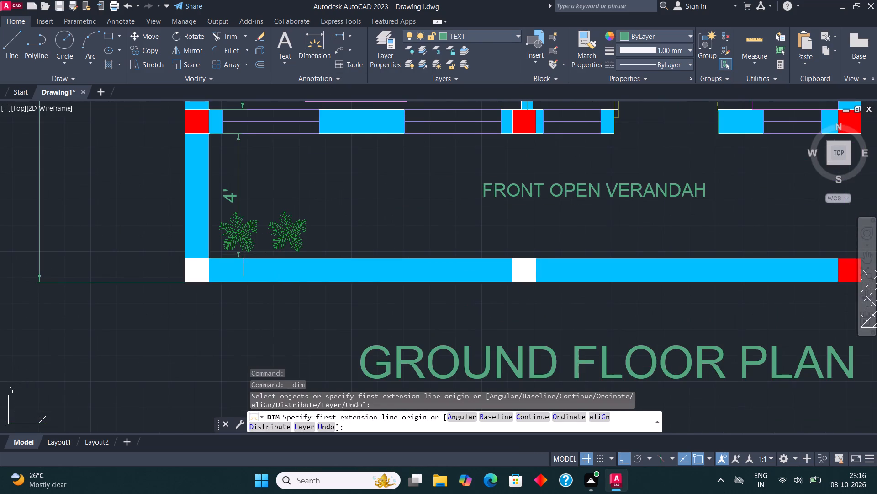
click(211, 258)
scroll(213, 261, down, 1)
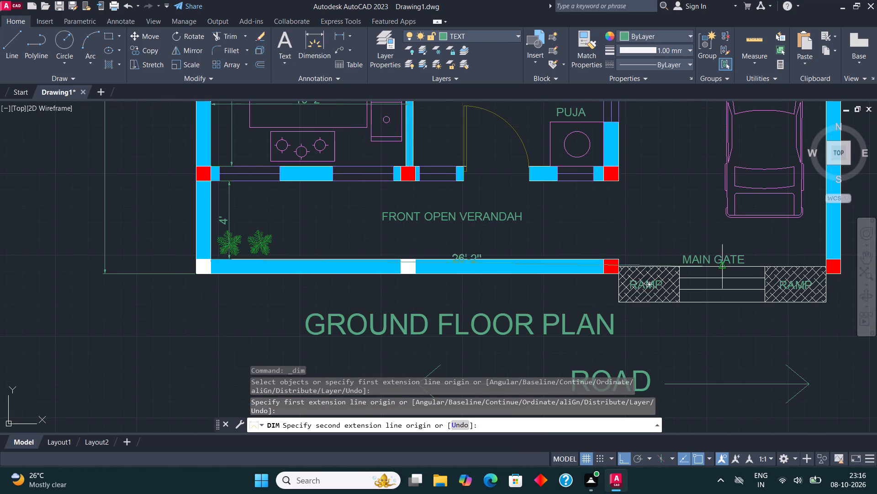
scroll(722, 268, down, 1)
scroll(798, 262, up, 3)
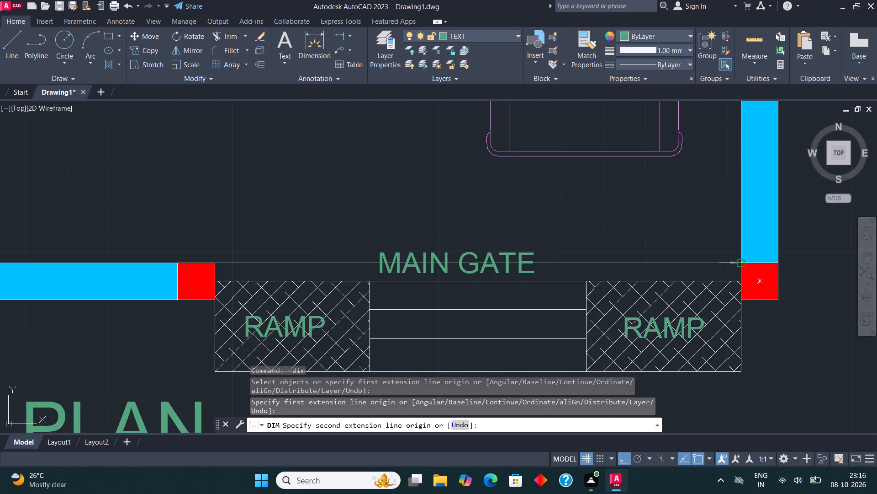
click(744, 263)
scroll(745, 263, down, 2)
click(746, 256)
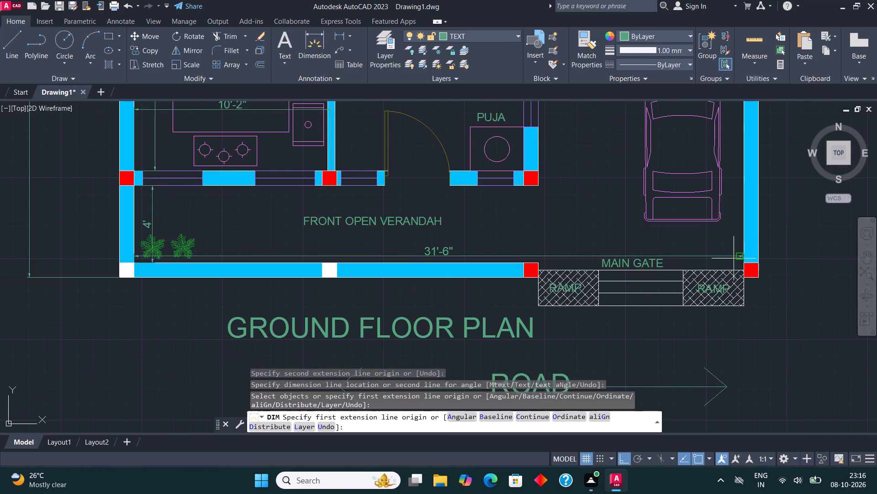
Dimension the LIVING AREA's inside width from the kitchen's east wall to the parking-side wall, placing the dimension line above the room label.
scroll(628, 293, down, 1)
middle_drag(564, 279, 433, 331)
middle_drag(412, 164, 434, 190)
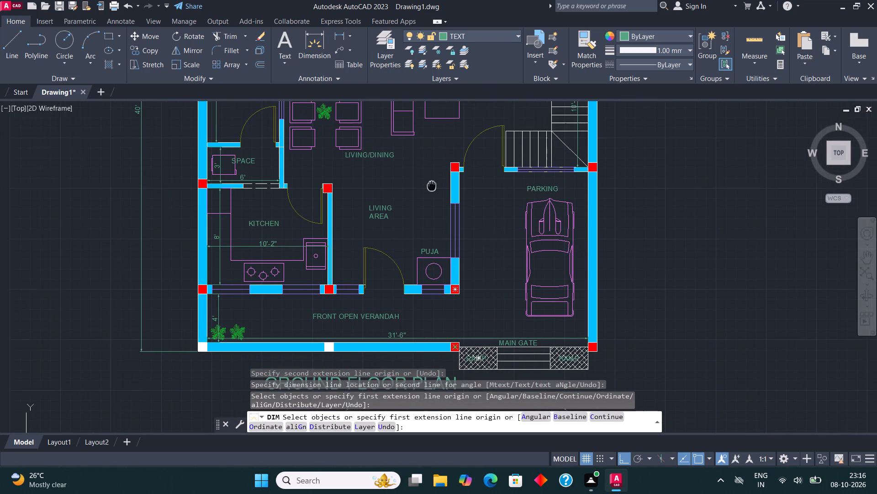
middle_drag(434, 190, 435, 191)
click(311, 47)
scroll(362, 309, up, 3)
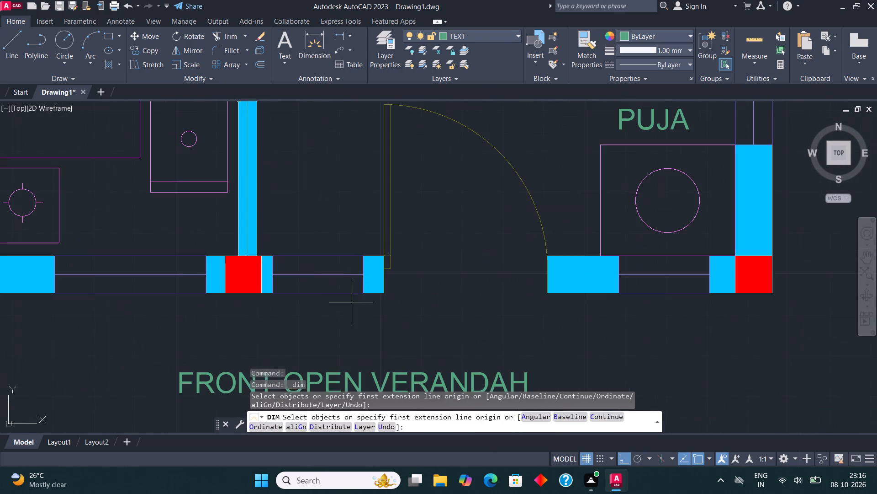
click(253, 257)
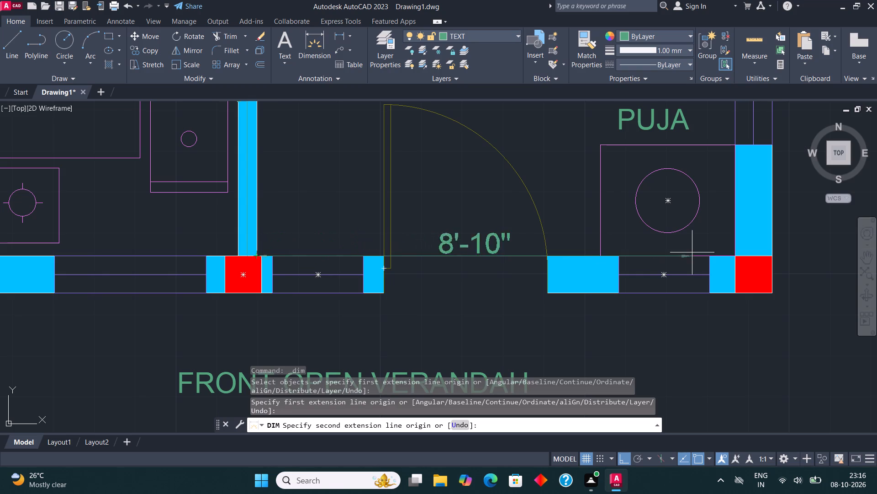
click(733, 256)
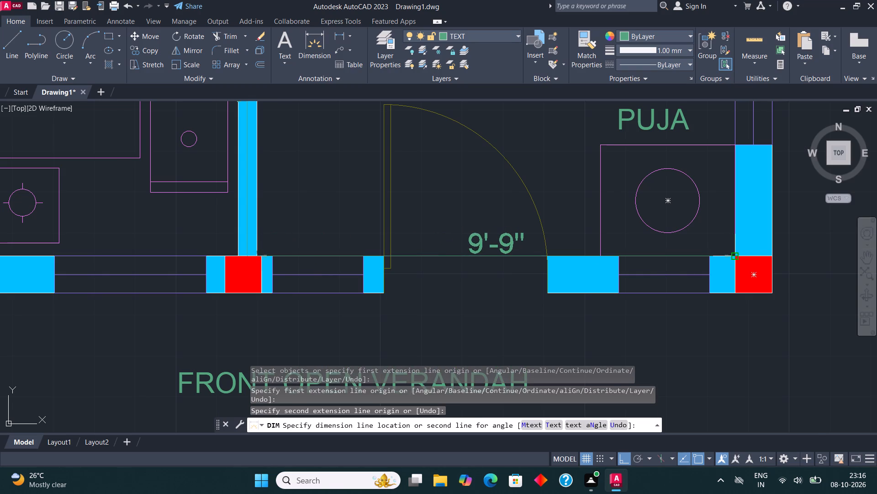
scroll(734, 256, down, 1)
scroll(717, 177, down, 1)
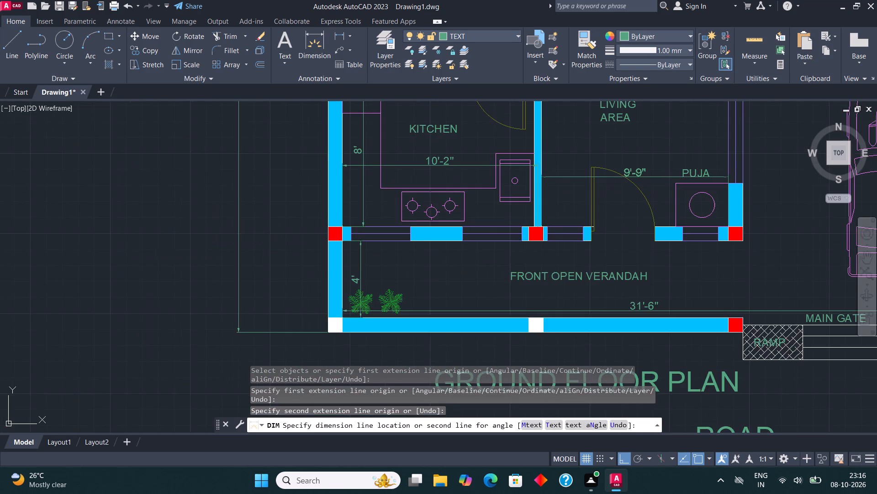
middle_drag(715, 181, 650, 324)
click(630, 230)
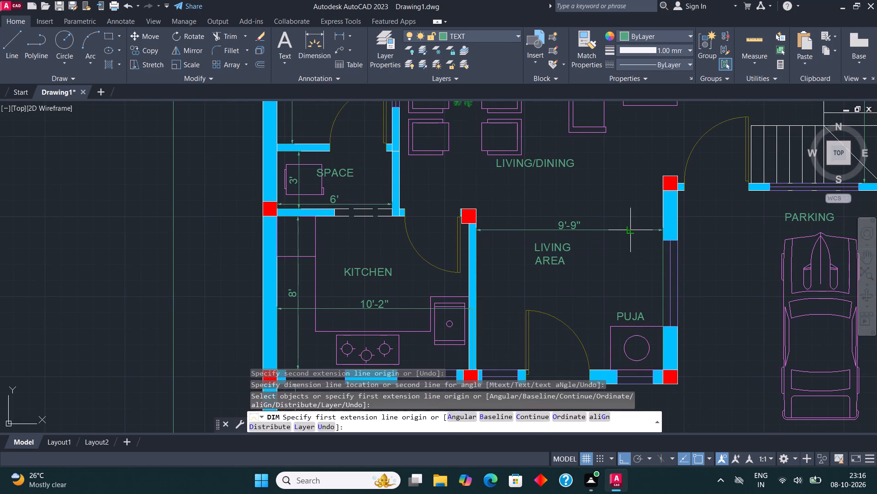
Dimension the PARKING depth from the front wall column to the column by the entrance door, placing the line just east of the living area wall.
scroll(452, 206, down, 2)
middle_drag(415, 183, 361, 171)
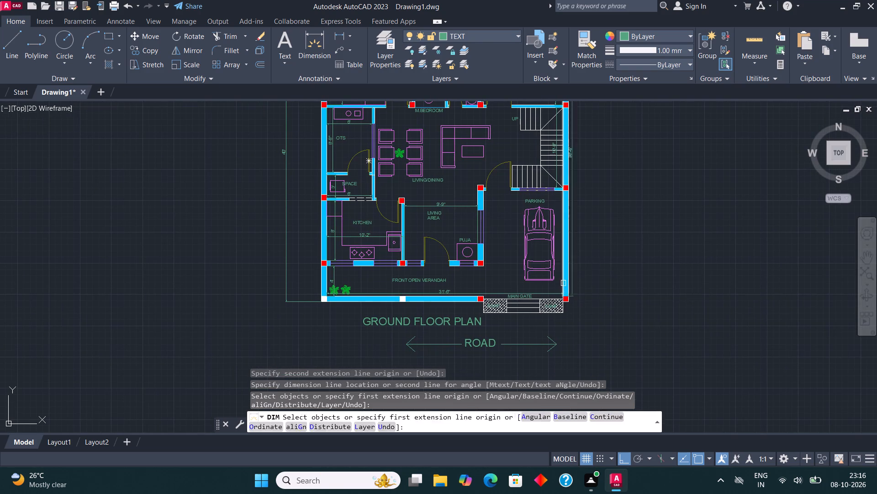
scroll(567, 283, up, 2)
click(313, 48)
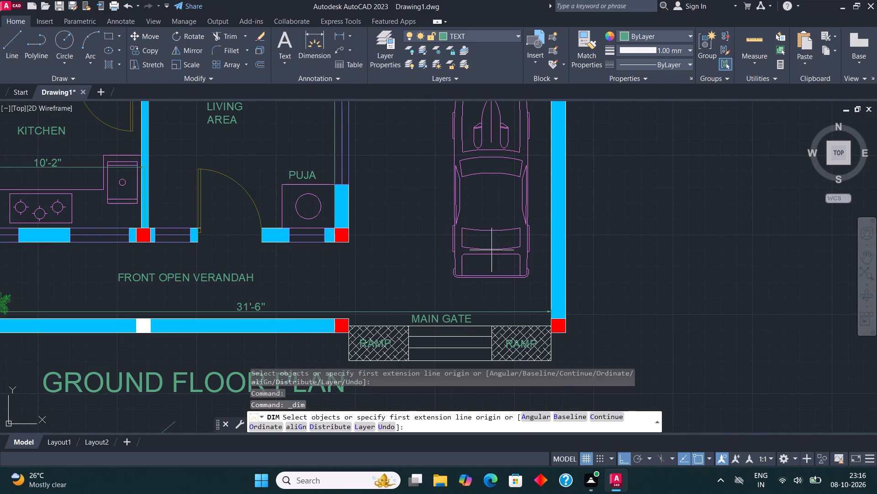
click(345, 320)
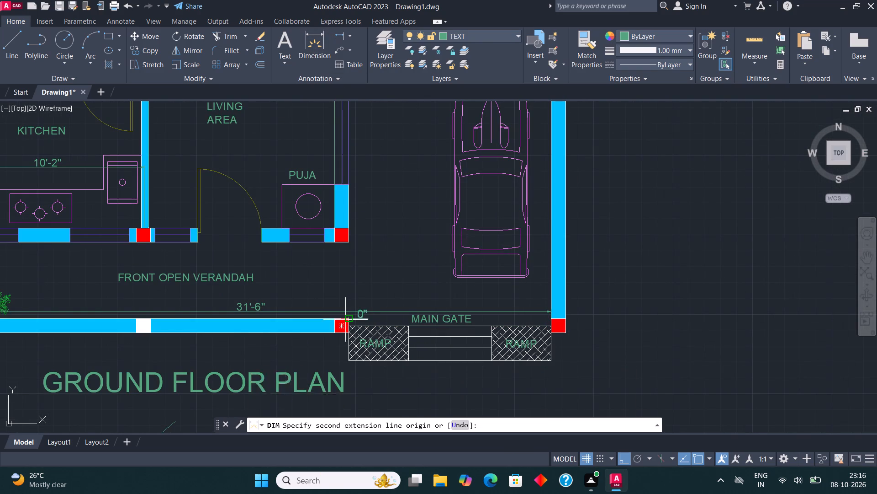
scroll(345, 322, down, 1)
scroll(343, 149, up, 2)
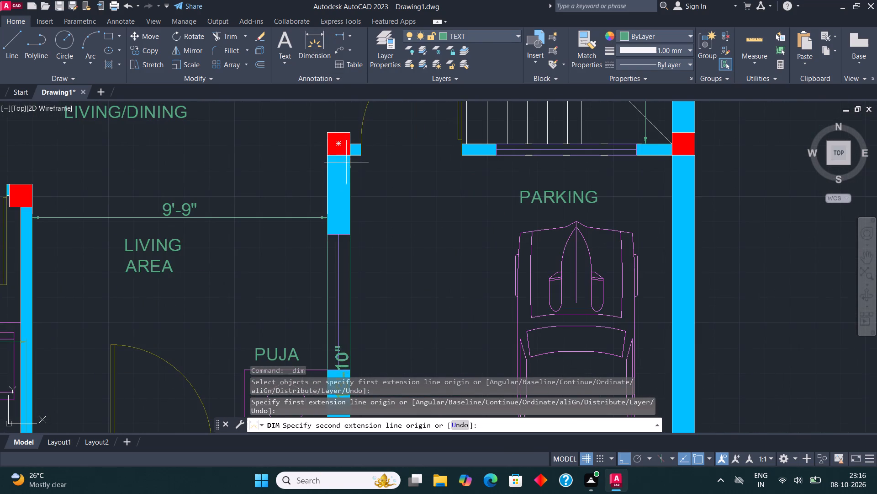
click(352, 156)
scroll(353, 158, down, 2)
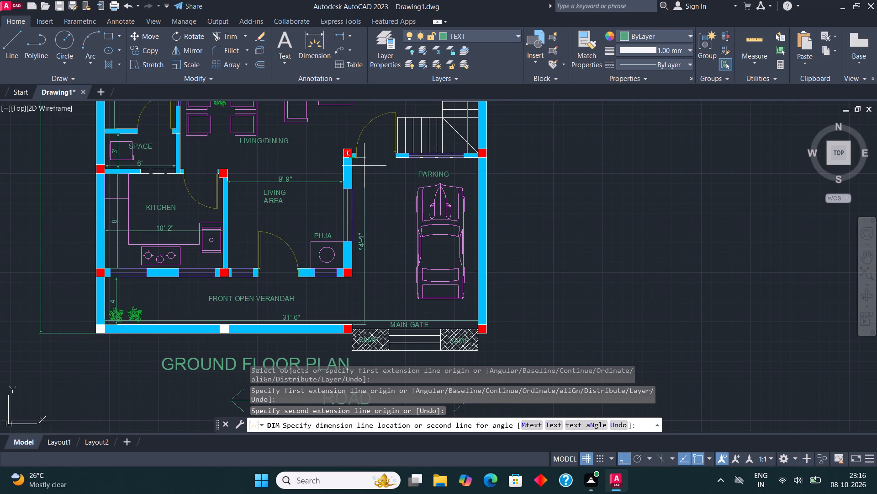
click(364, 166)
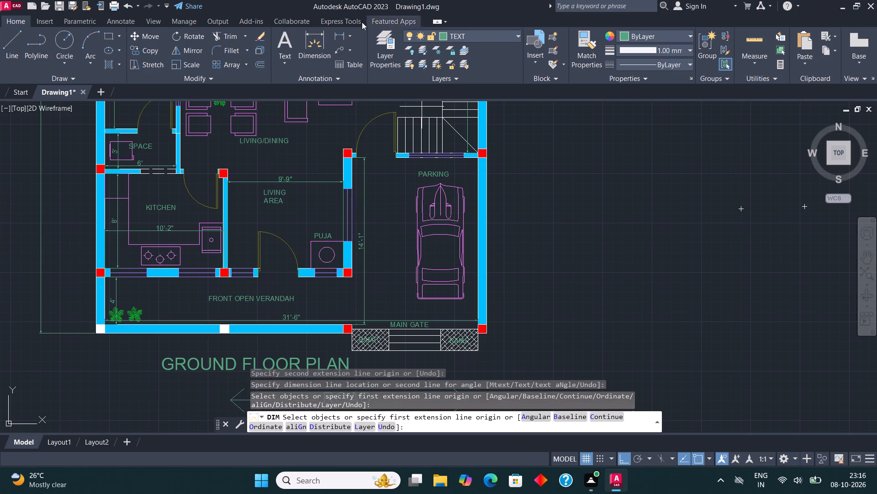
Dimension the PARKING's inside width from the living area column to the east wall, placing the line between the staircase wall and the PARKING label.
click(312, 43)
scroll(380, 155, up, 2)
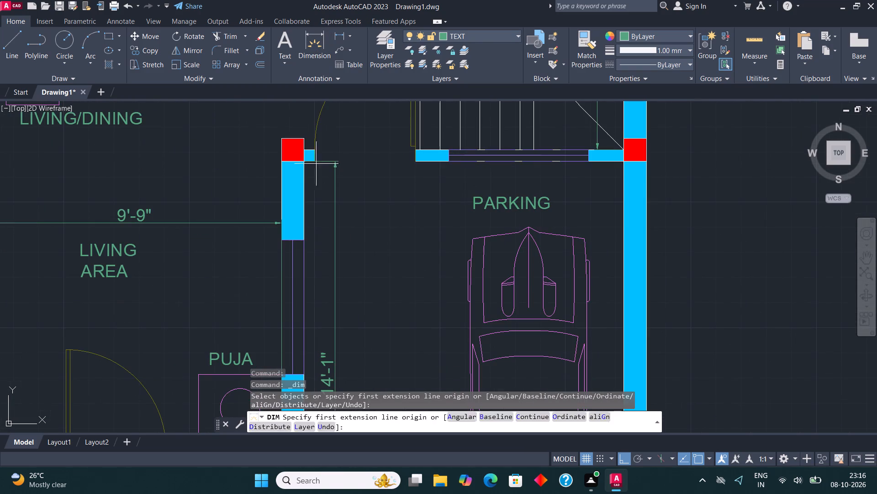
click(305, 159)
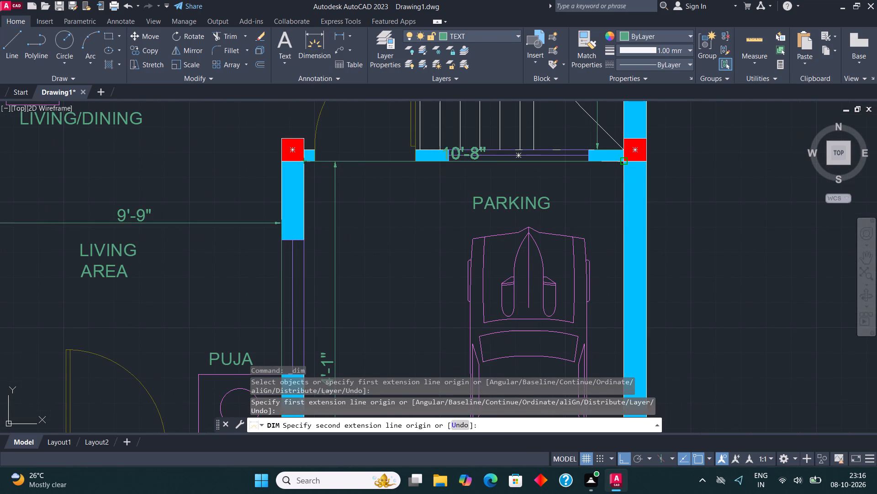
click(623, 161)
click(623, 180)
Dimension the LIVING/DINING width from the OTS's east wall to the east outer wall, placing the line just below the M.BEDROOM label.
scroll(618, 224, down, 1)
middle_drag(523, 181, 522, 208)
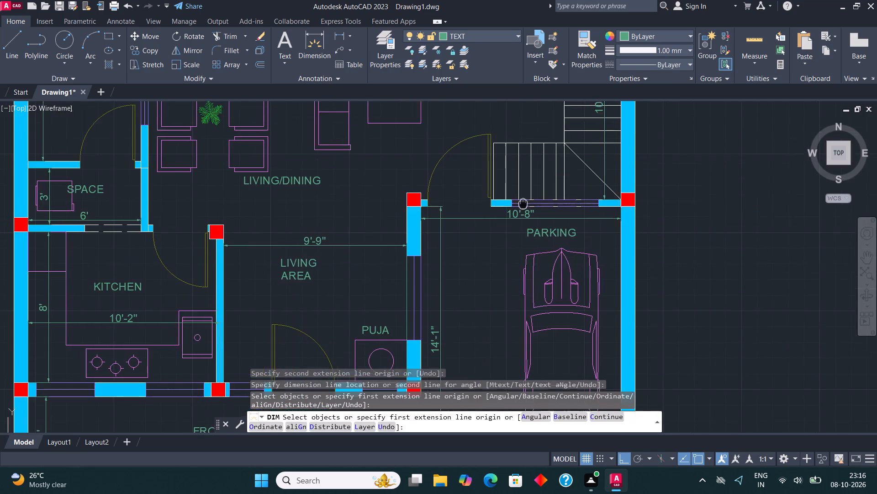
middle_drag(522, 208, 495, 322)
scroll(489, 320, down, 1)
middle_drag(556, 267, 510, 230)
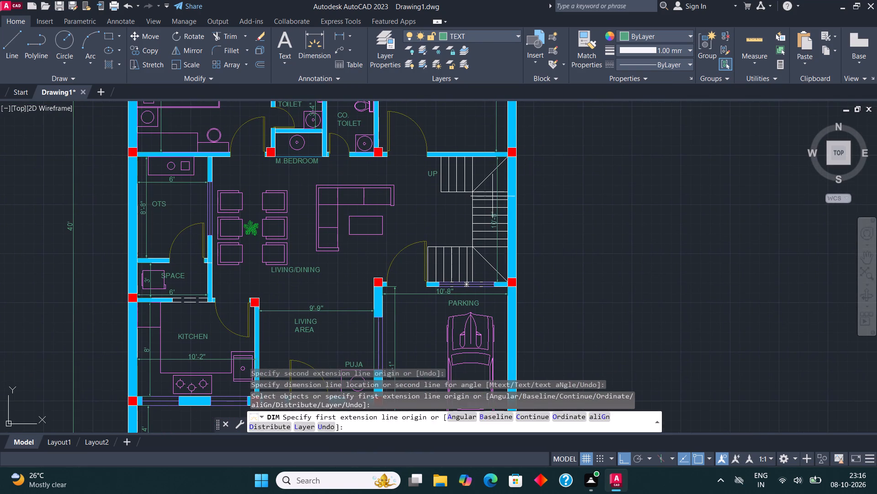
click(311, 41)
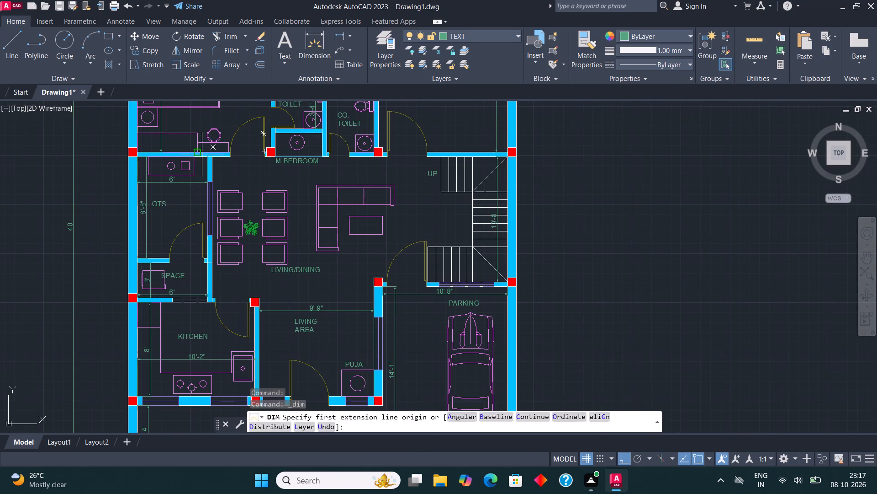
click(214, 156)
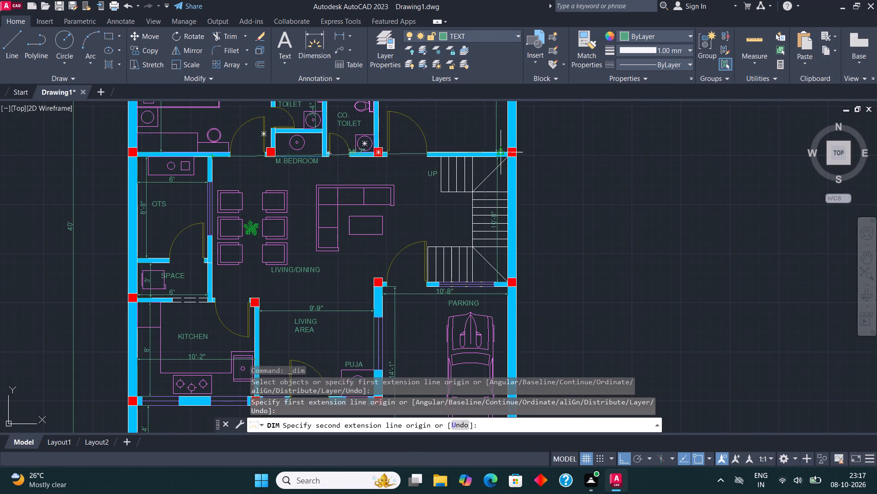
click(508, 157)
click(509, 173)
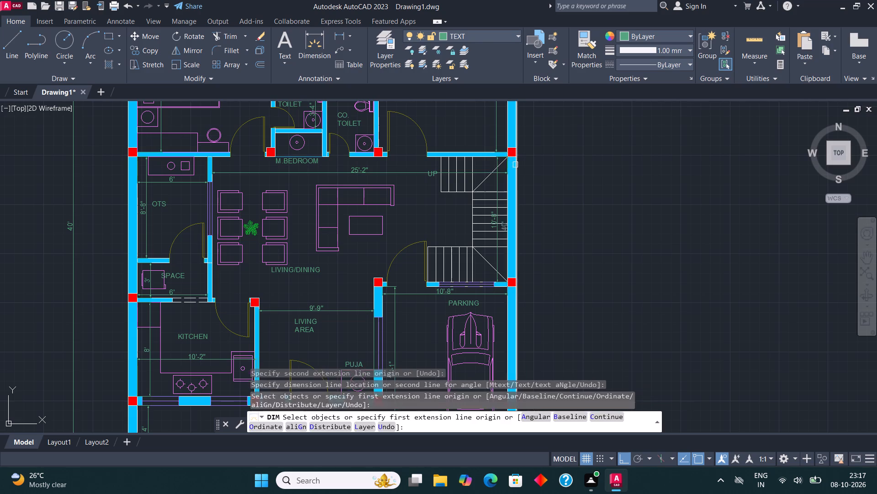
End dimensioning and review the whole ground floor plan, checking the front spaces and the room dimensions.
scroll(537, 233, down, 1)
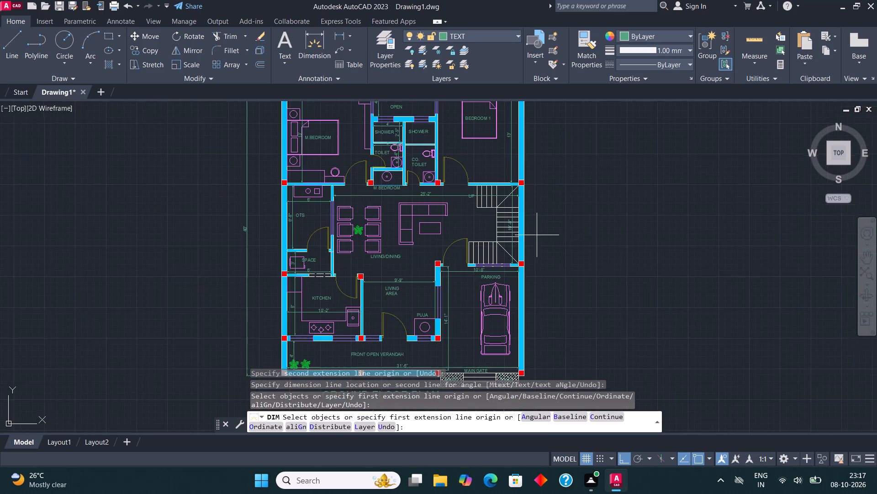
middle_drag(539, 268, 542, 354)
scroll(486, 235, down, 4)
scroll(492, 269, up, 2)
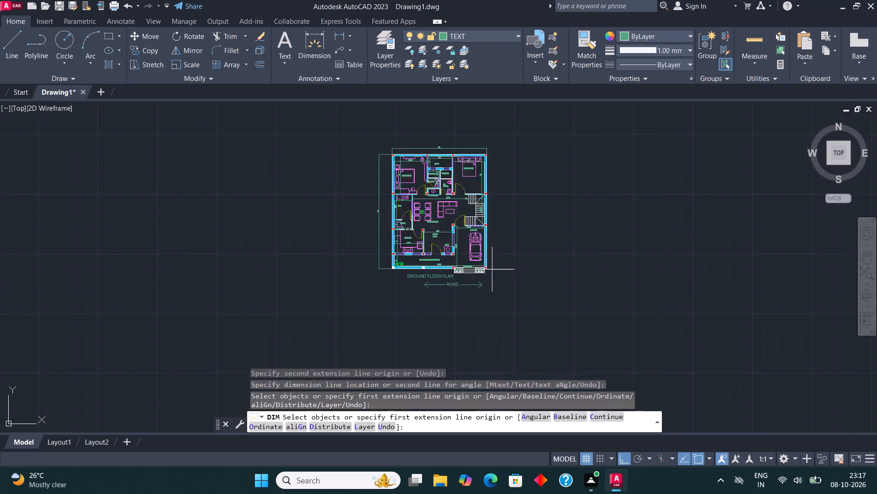
scroll(492, 269, up, 2)
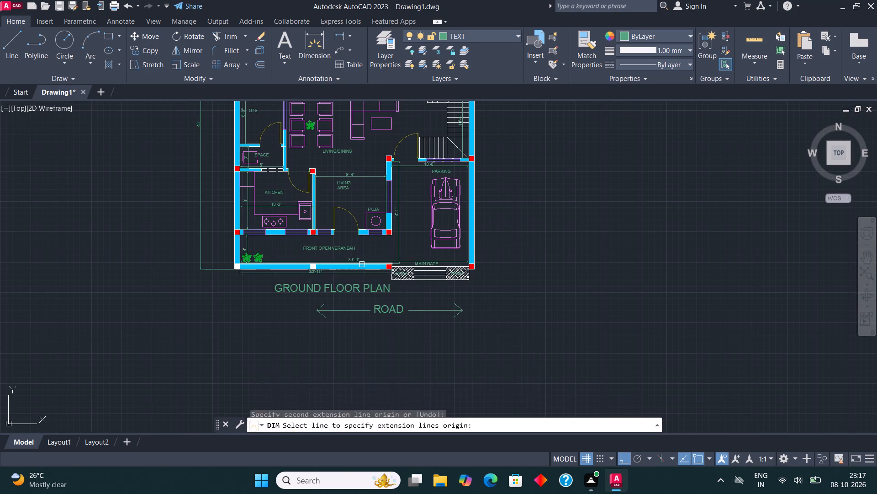
scroll(342, 283, up, 1)
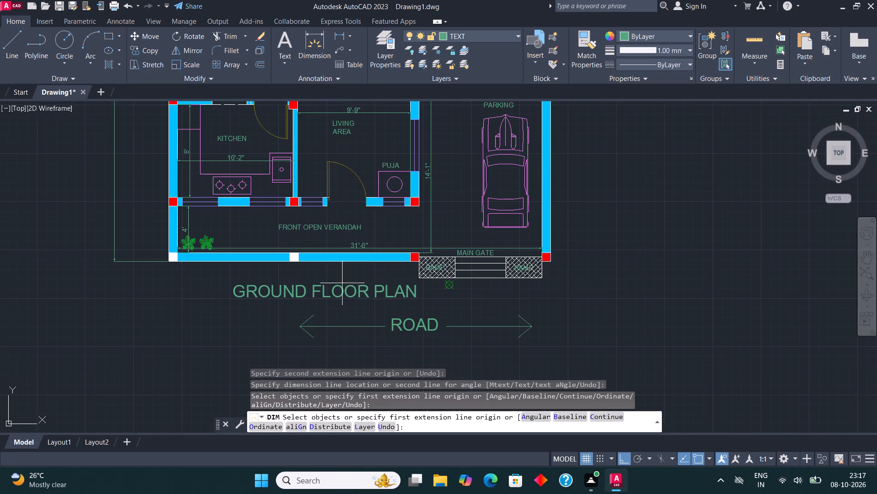
middle_drag(377, 311, 381, 317)
key(Escape)
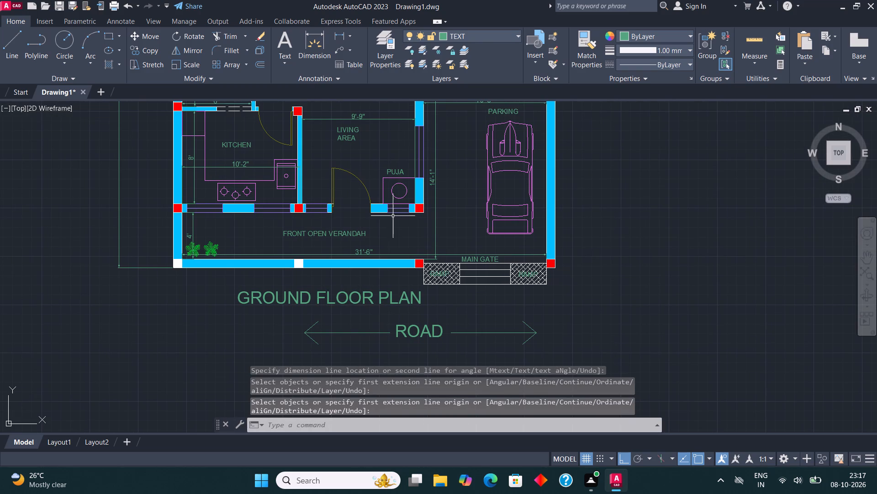
middle_click(412, 243)
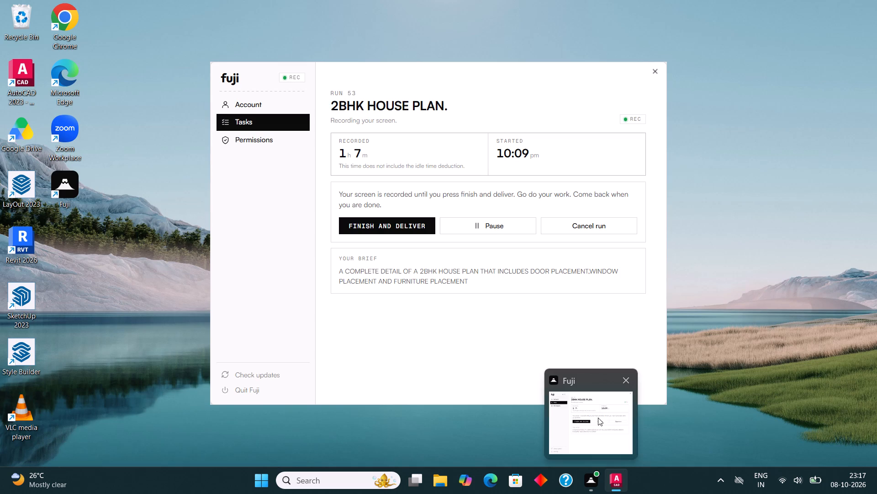
scroll(457, 209, down, 1)
middle_drag(451, 240, 457, 333)
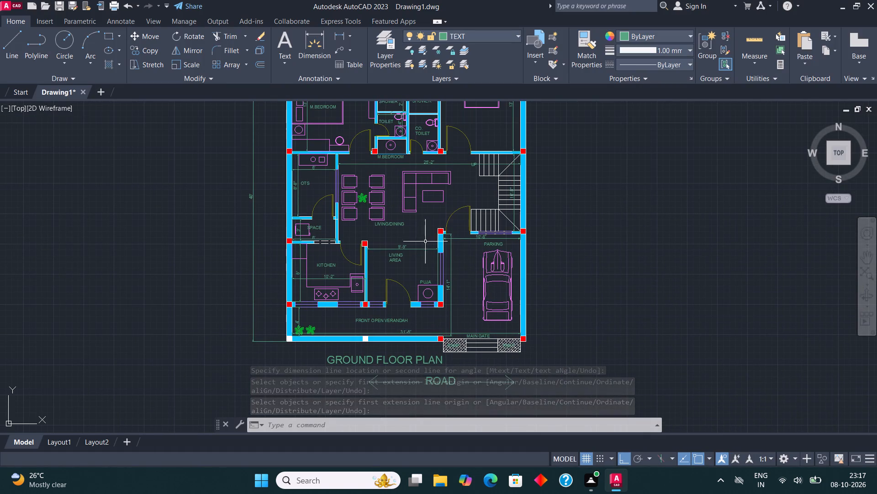
middle_drag(422, 258, 453, 311)
scroll(447, 311, down, 1)
middle_drag(441, 307, 415, 289)
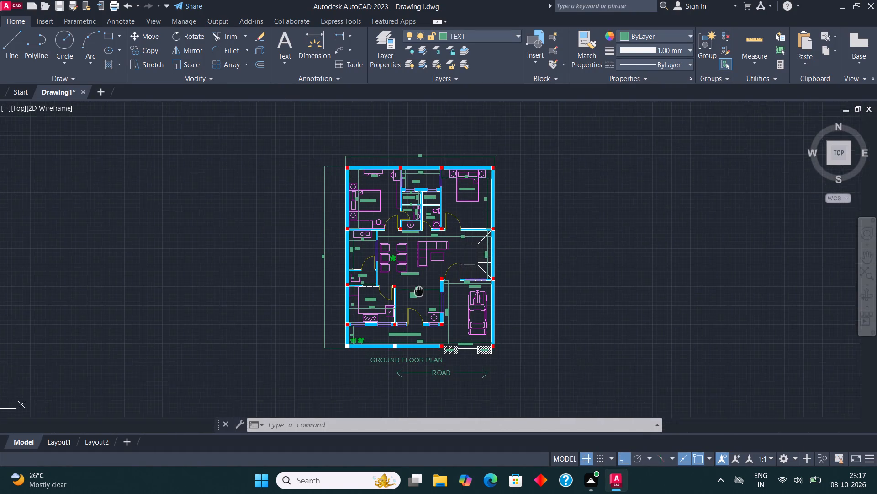
middle_drag(415, 289, 389, 276)
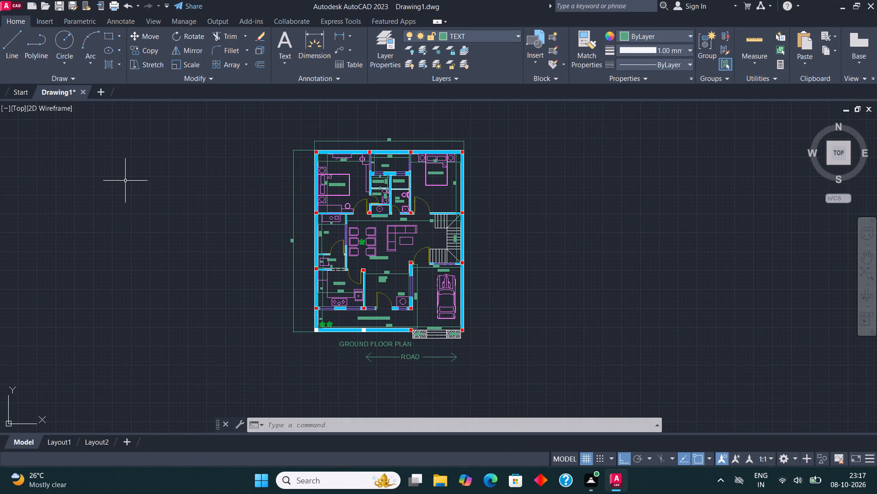
Save the drawing in the Downloads folder as 2BHK PLAN 33 in AutoCAD 2018 Drawing format.
key(ctrl+s)
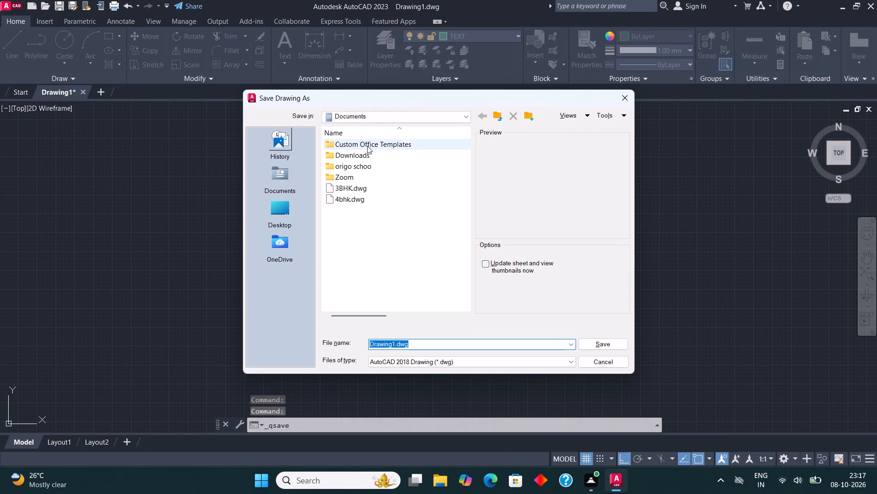
click(411, 118)
click(400, 222)
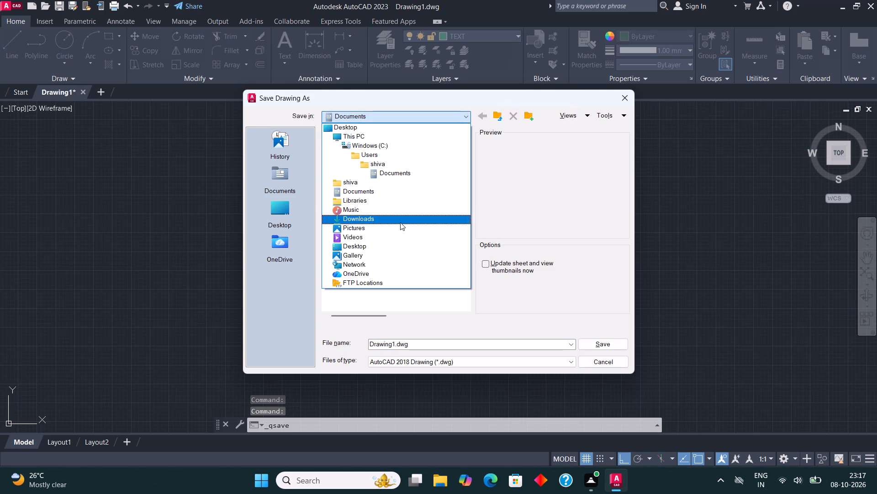
click(447, 341)
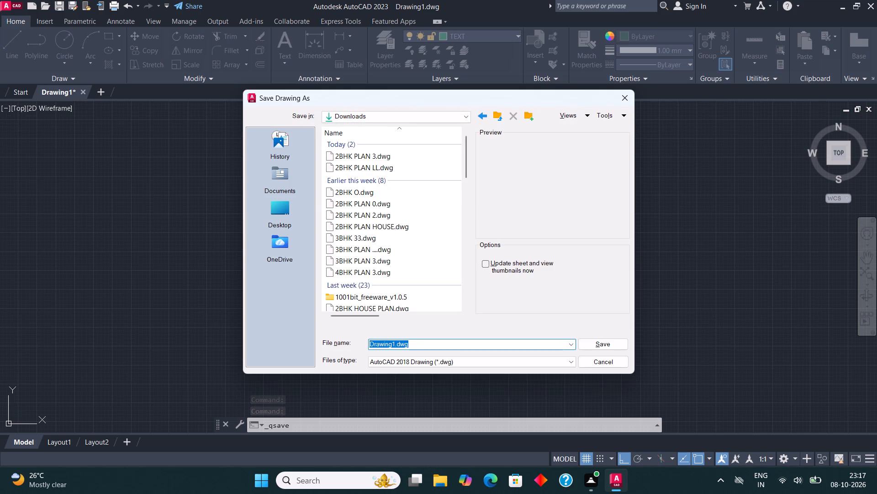
text(2BHK PL)
text(AN)
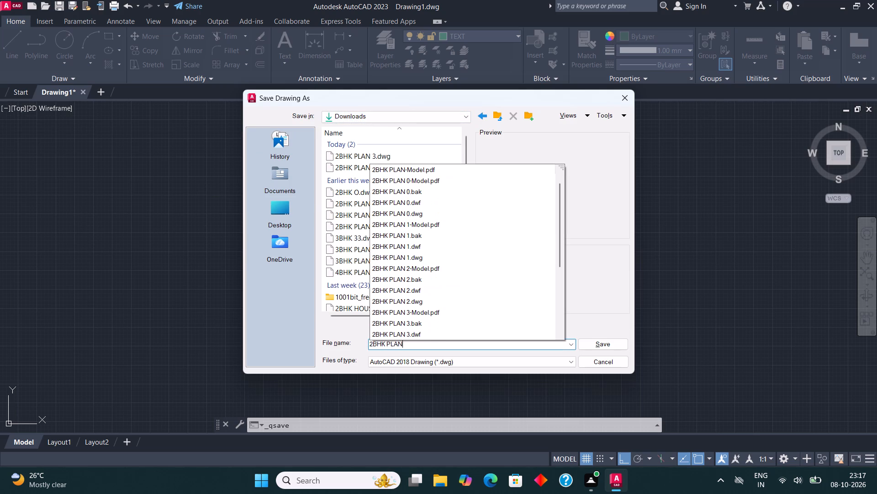
key(space)
text(3)
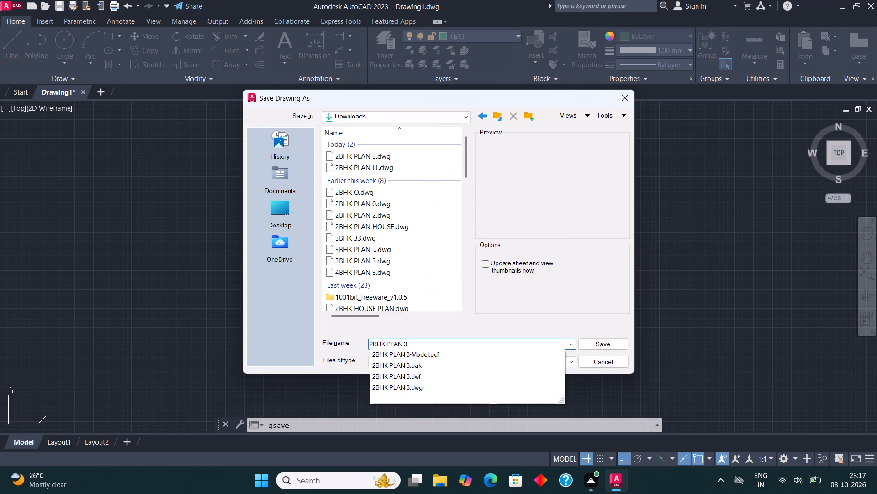
key(3)
click(604, 335)
click(604, 343)
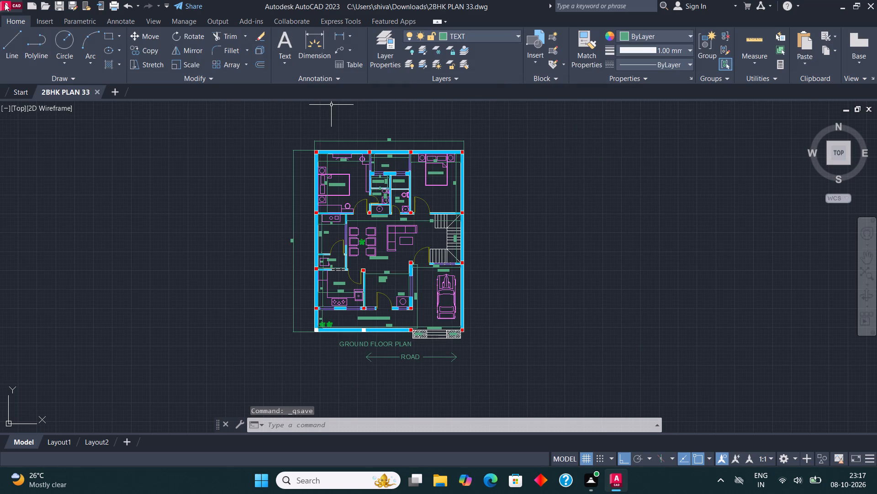
Start a plot of the model based on the previous plot setup, with AutoCAD PDF (High Quality Print).pc3 as the plotter.
click(5, 3)
click(55, 248)
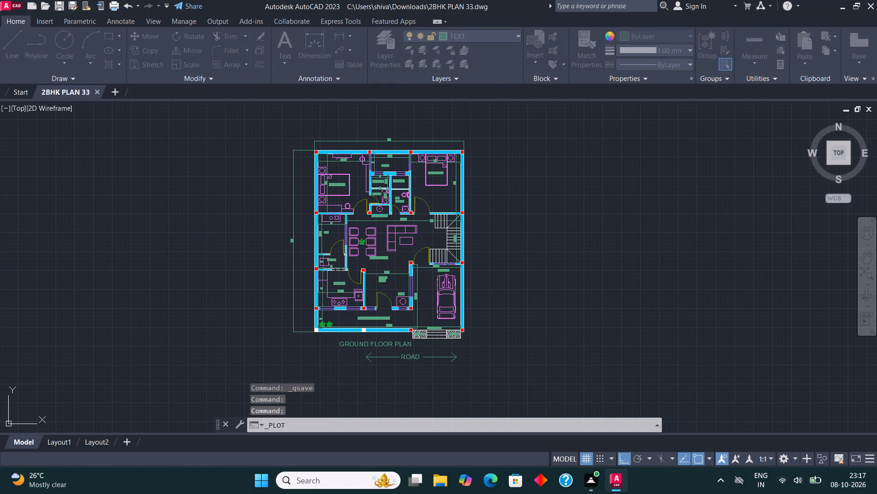
click(398, 126)
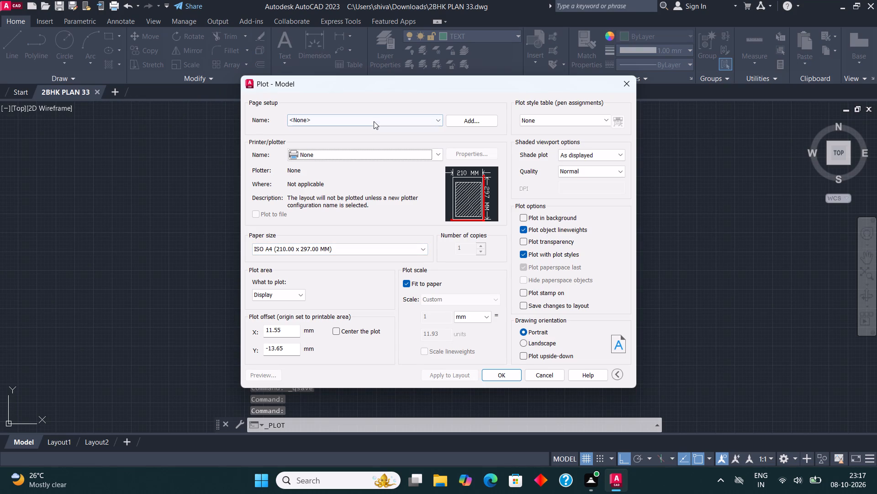
click(374, 120)
click(362, 139)
click(341, 150)
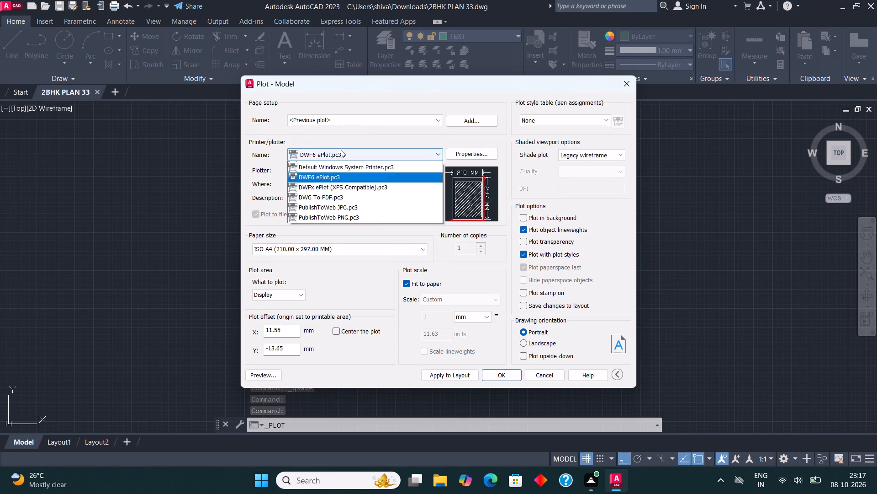
click(343, 209)
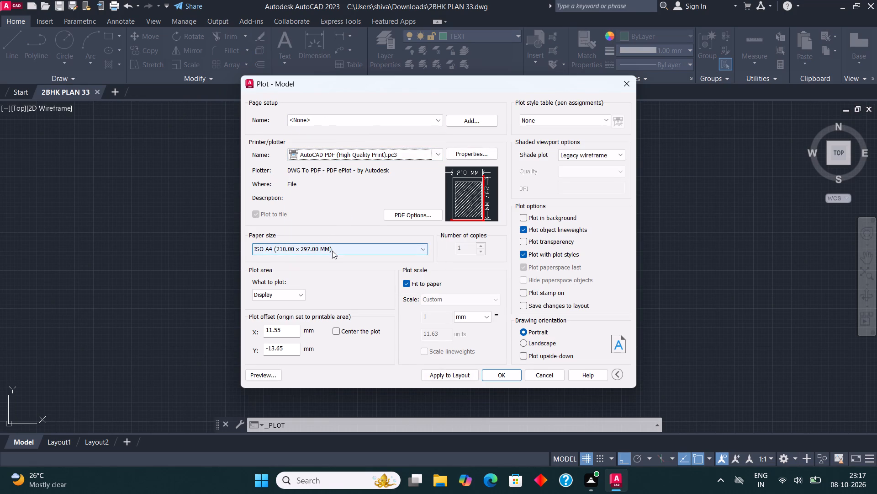
Set the plot area to a window enclosing the whole ground floor plan, its outer dimensions, the title and the ROAD label.
click(298, 292)
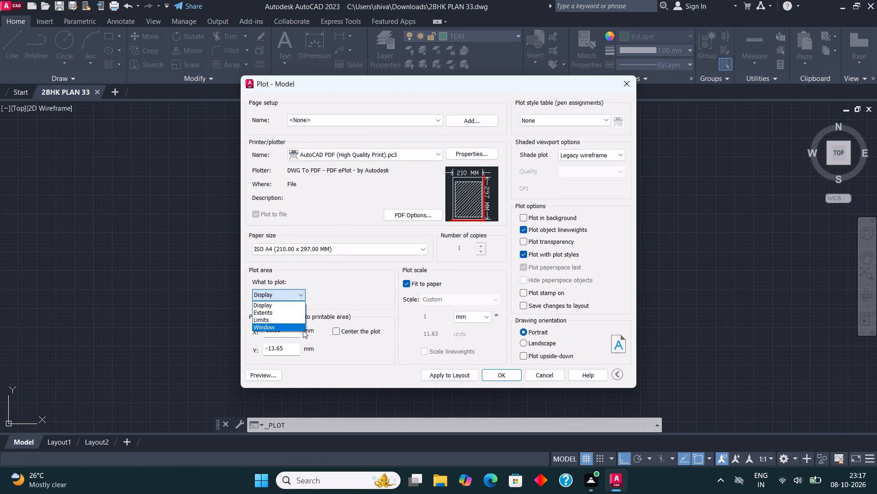
click(302, 330)
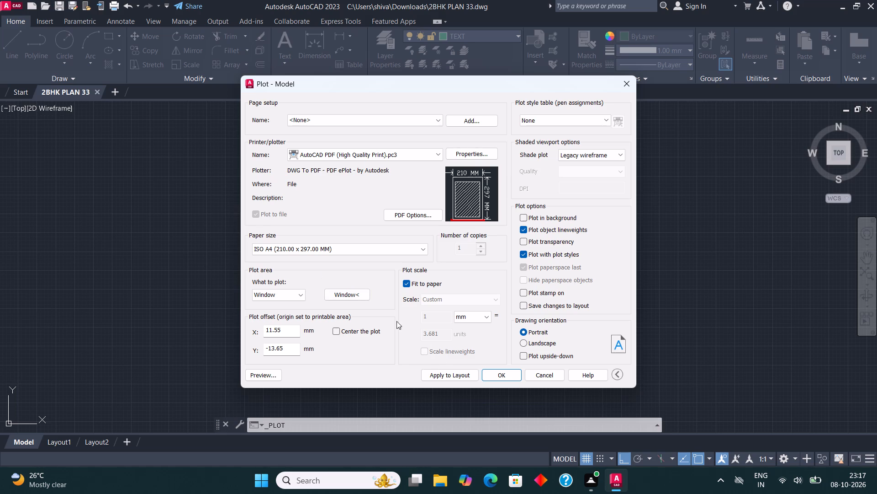
click(358, 295)
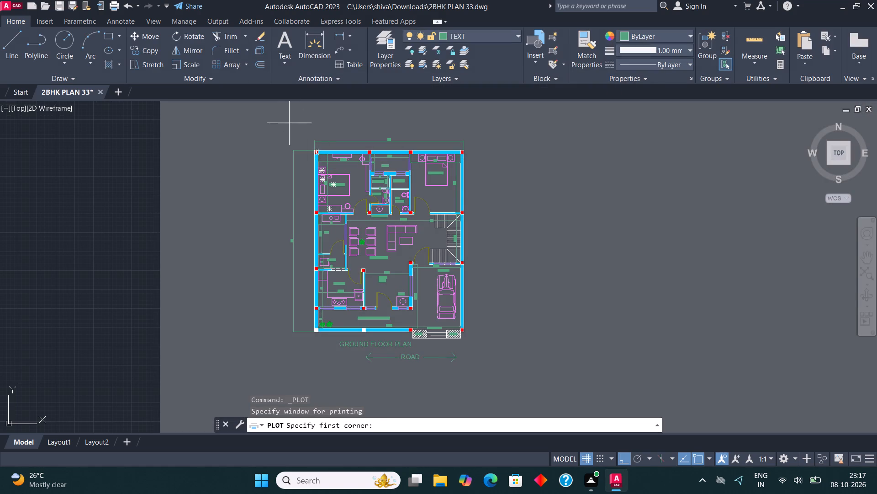
drag(269, 123, 493, 371)
click(493, 371)
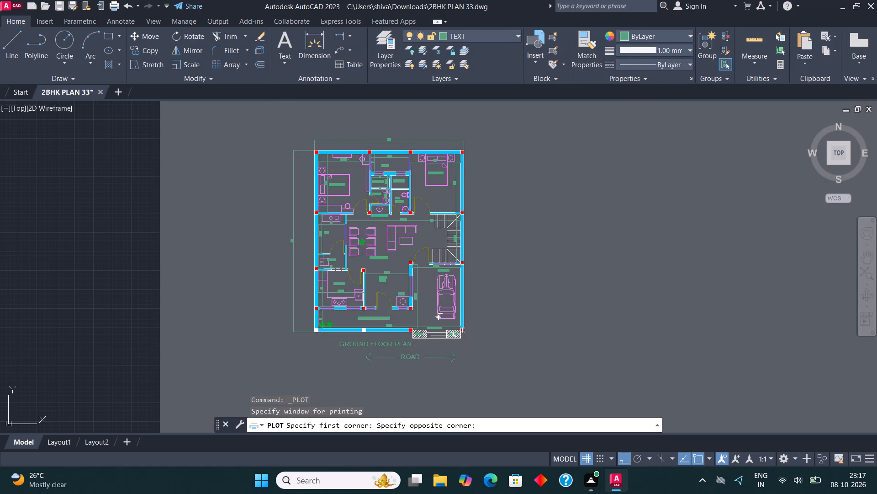
click(465, 376)
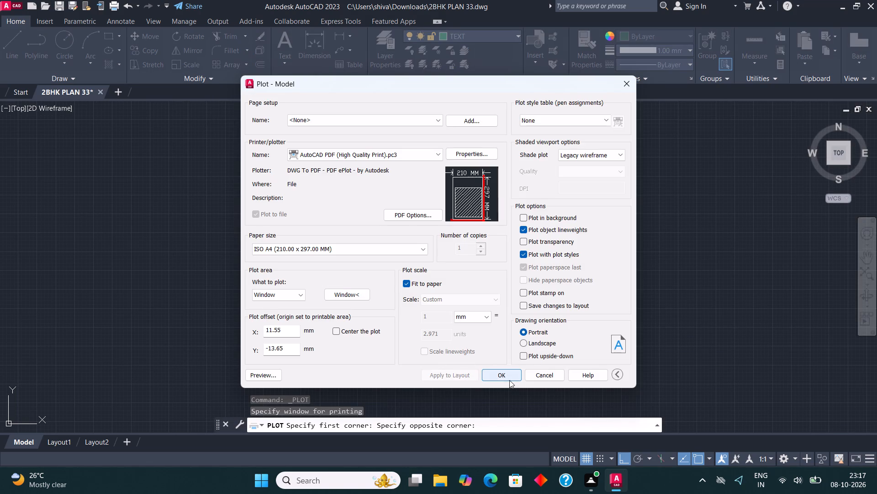
Plot the plan to the Downloads folder as 2BHK PLAN 33-Model.pdf, look over the PDF and close it.
click(506, 371)
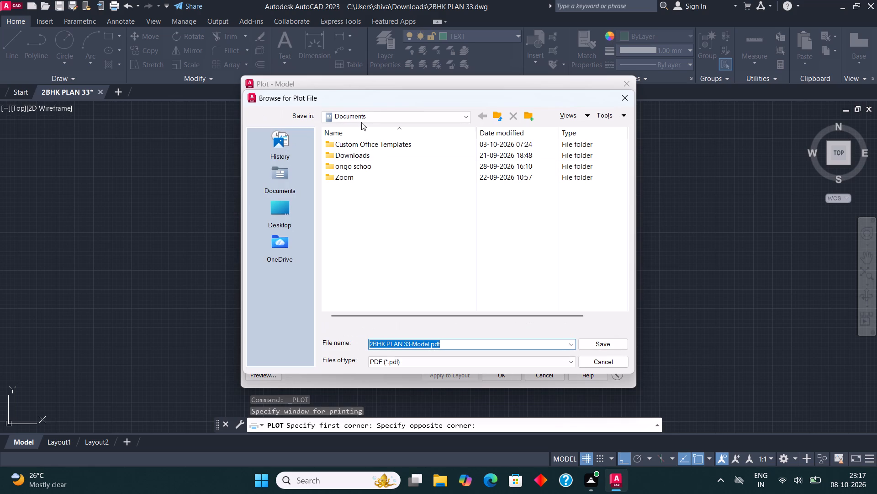
click(380, 113)
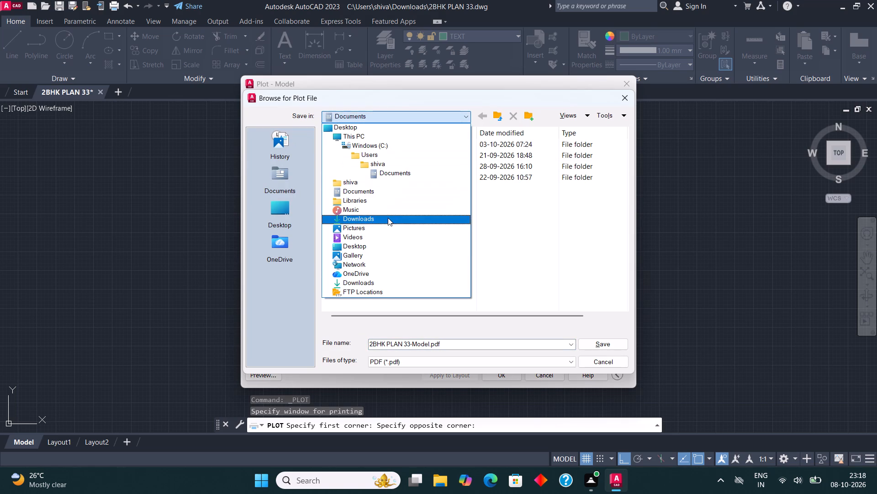
click(388, 218)
click(599, 344)
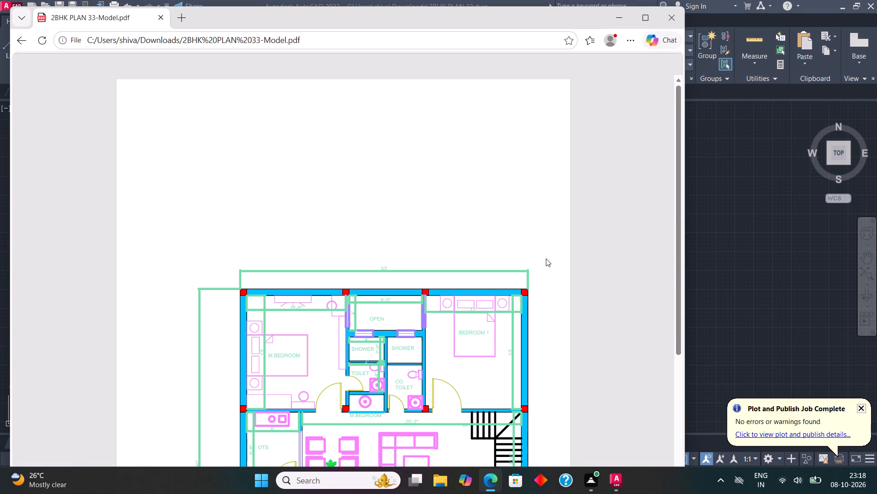
scroll(524, 259, down, 3)
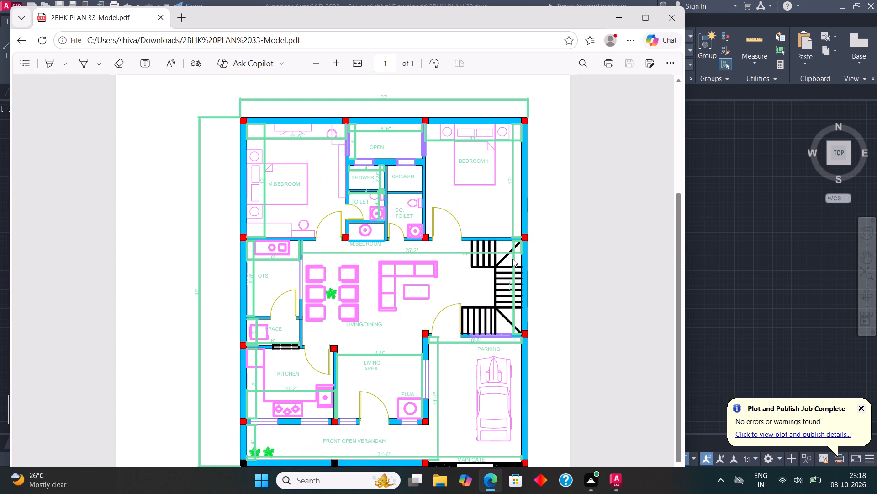
scroll(512, 259, down, 4)
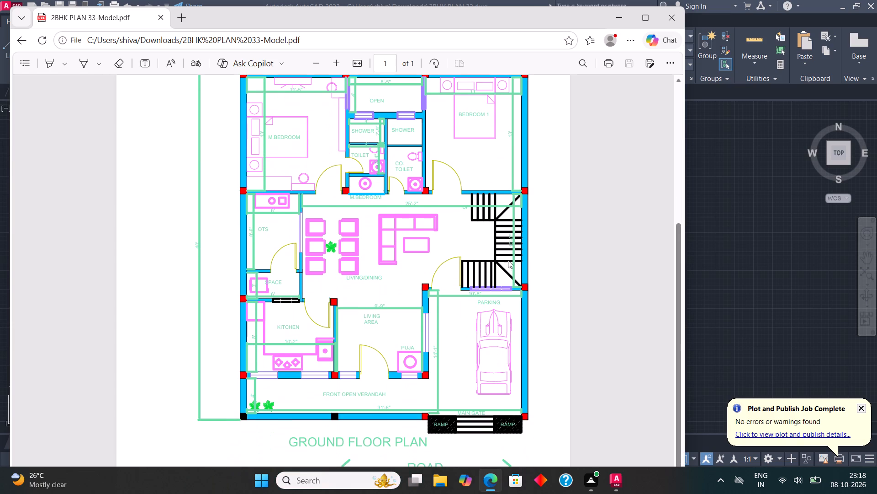
click(675, 12)
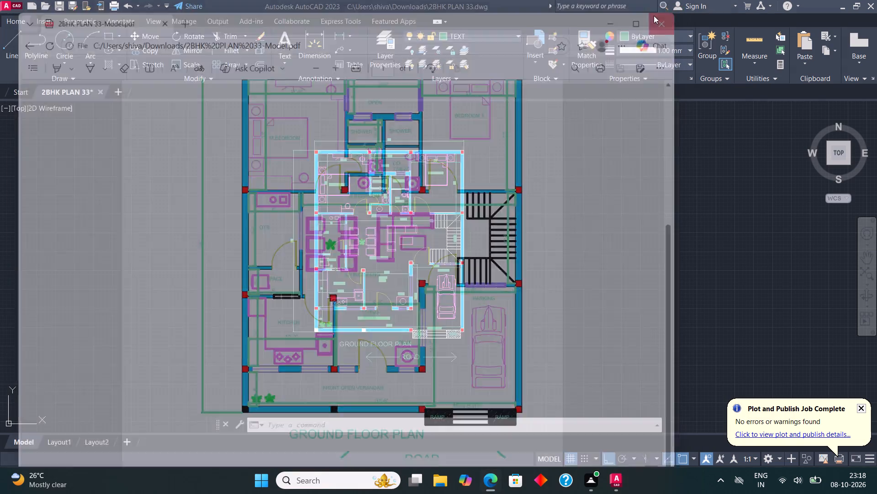
Export the drawing in DWF format to the Downloads folder as 2BHK PLAN 33.dwf.
click(9, 5)
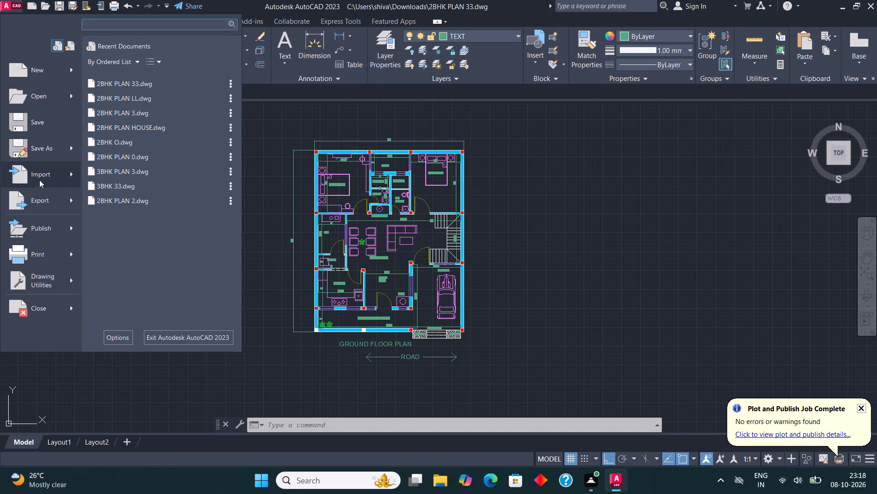
click(43, 193)
click(122, 84)
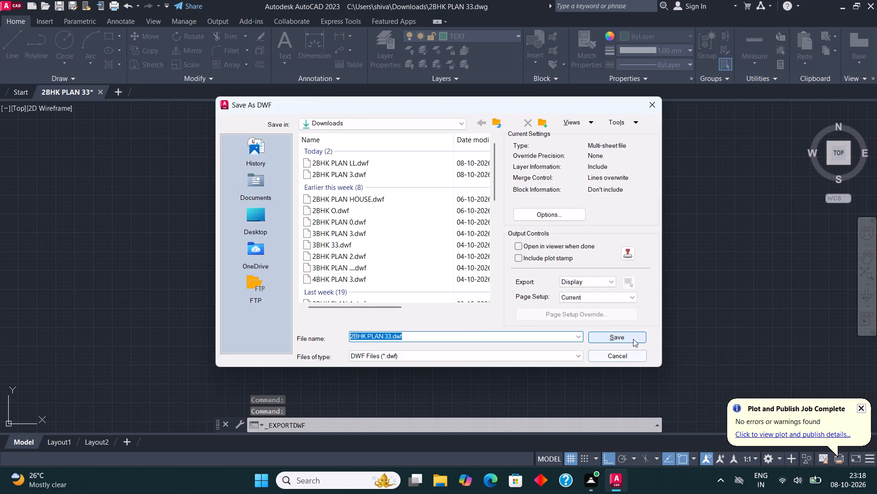
click(632, 338)
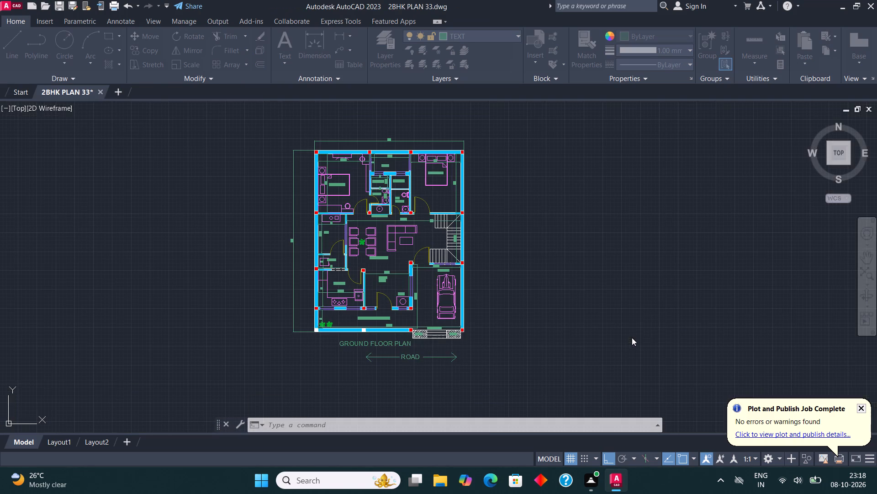